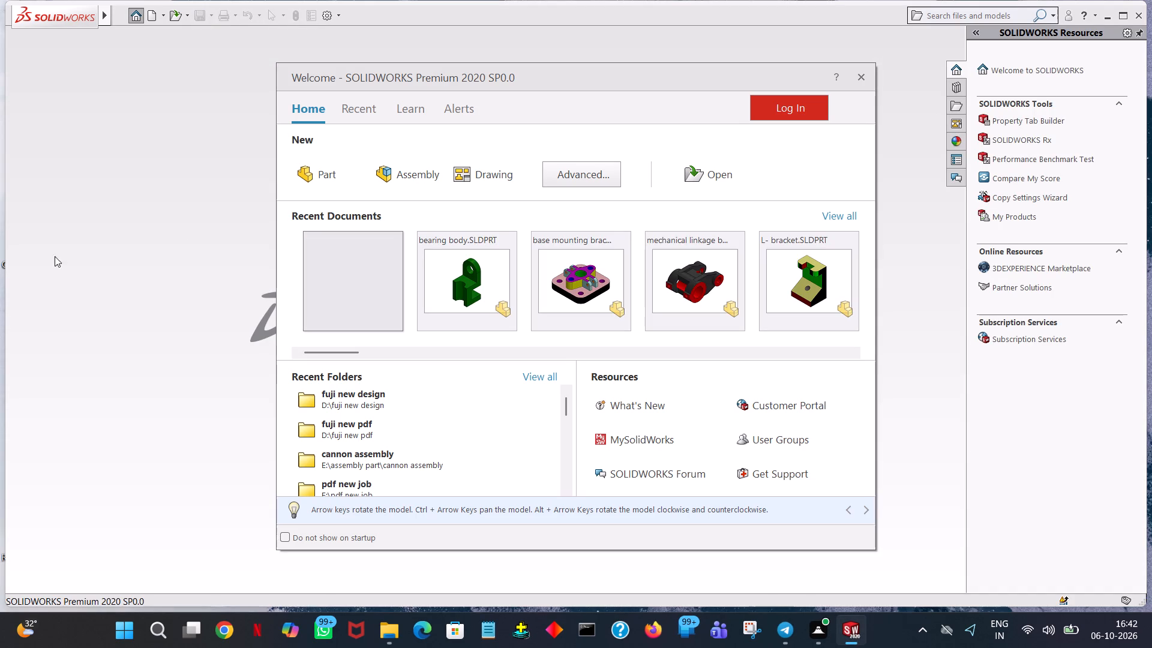
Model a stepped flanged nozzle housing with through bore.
Create a new part document.
{"action": "double_click", "coordinate": [348, 181]}
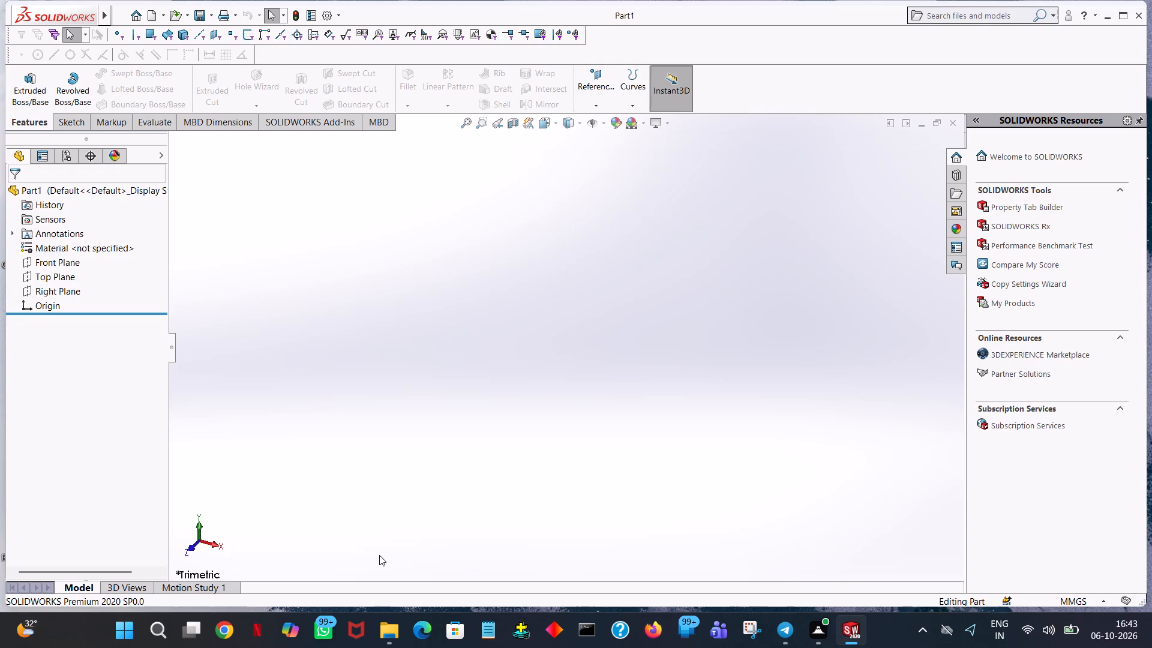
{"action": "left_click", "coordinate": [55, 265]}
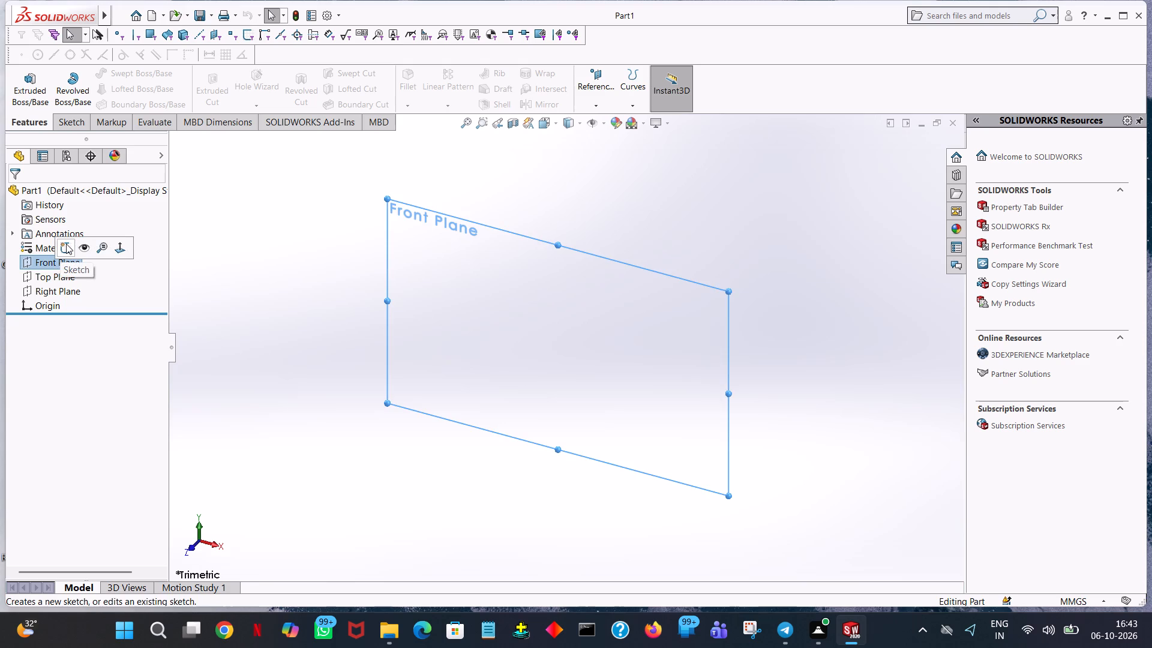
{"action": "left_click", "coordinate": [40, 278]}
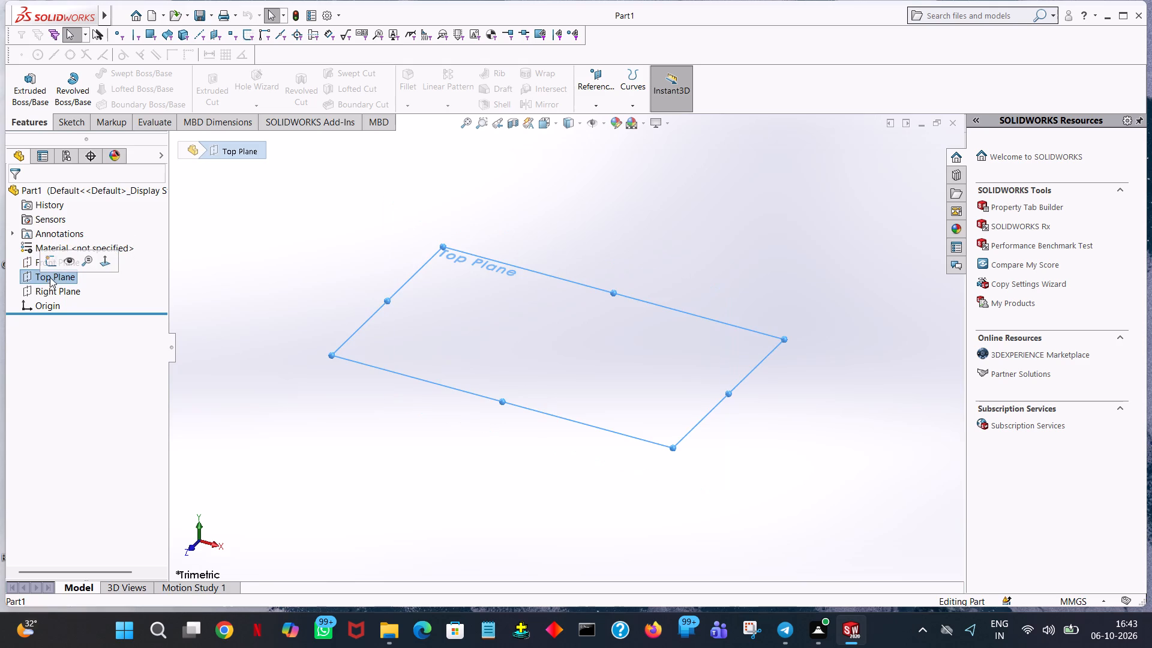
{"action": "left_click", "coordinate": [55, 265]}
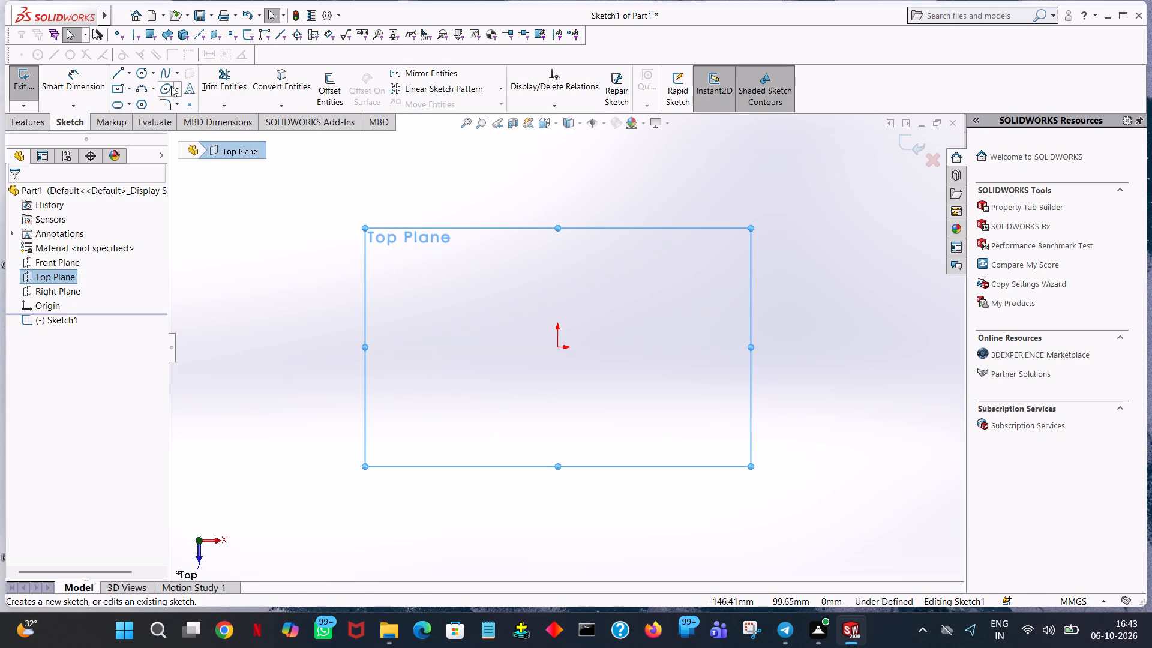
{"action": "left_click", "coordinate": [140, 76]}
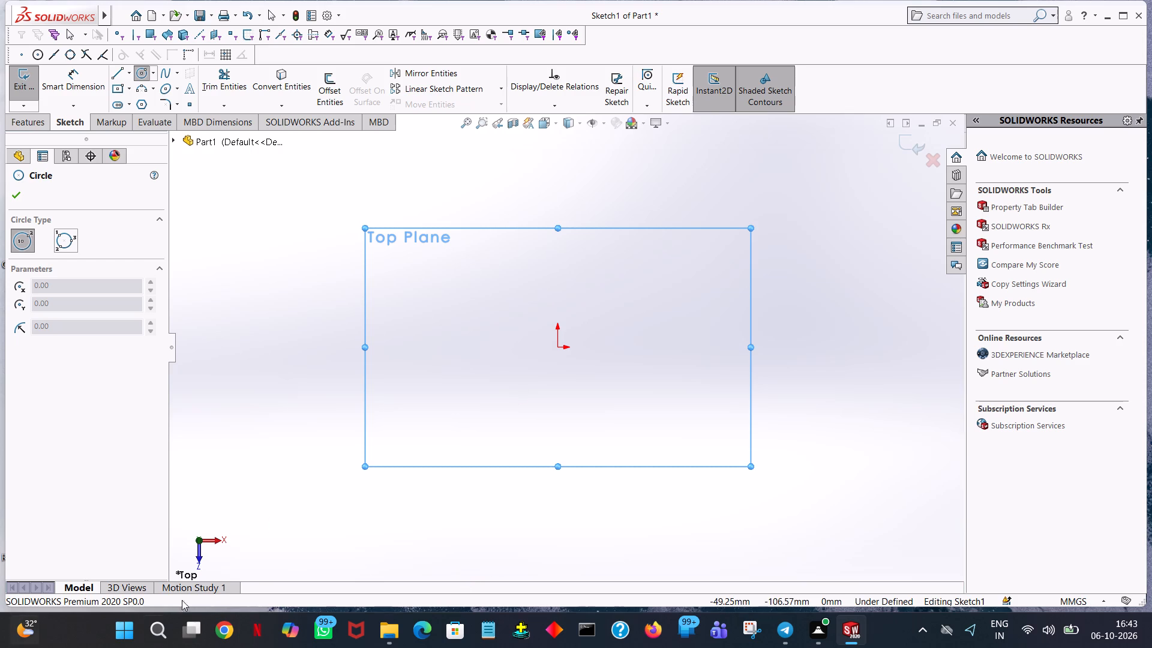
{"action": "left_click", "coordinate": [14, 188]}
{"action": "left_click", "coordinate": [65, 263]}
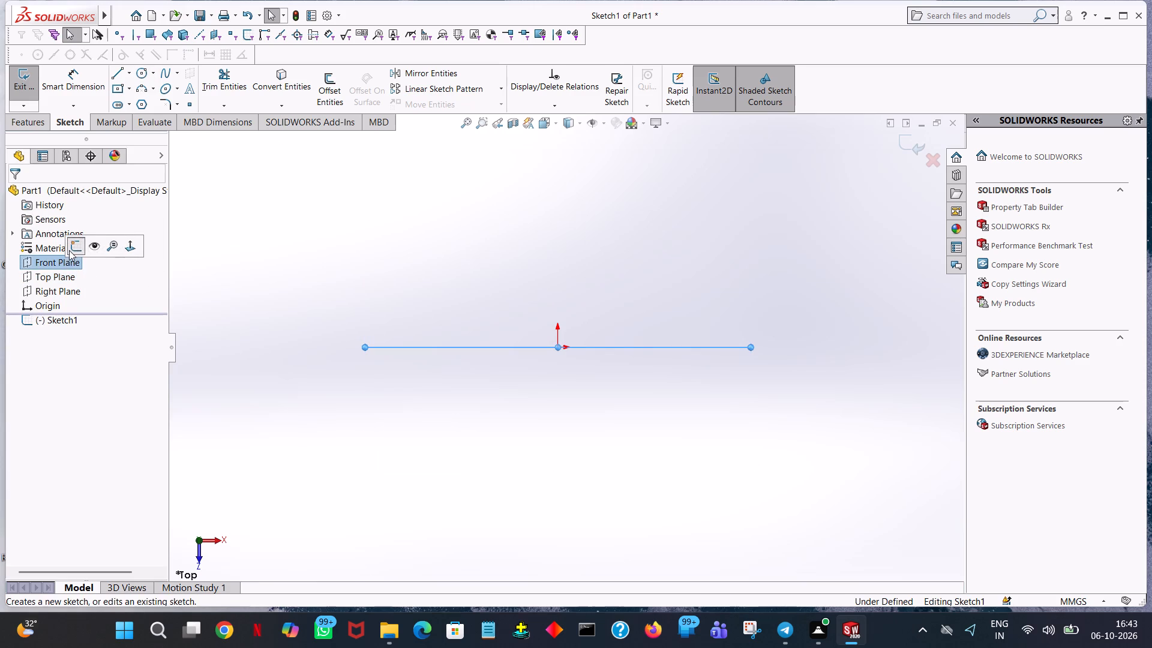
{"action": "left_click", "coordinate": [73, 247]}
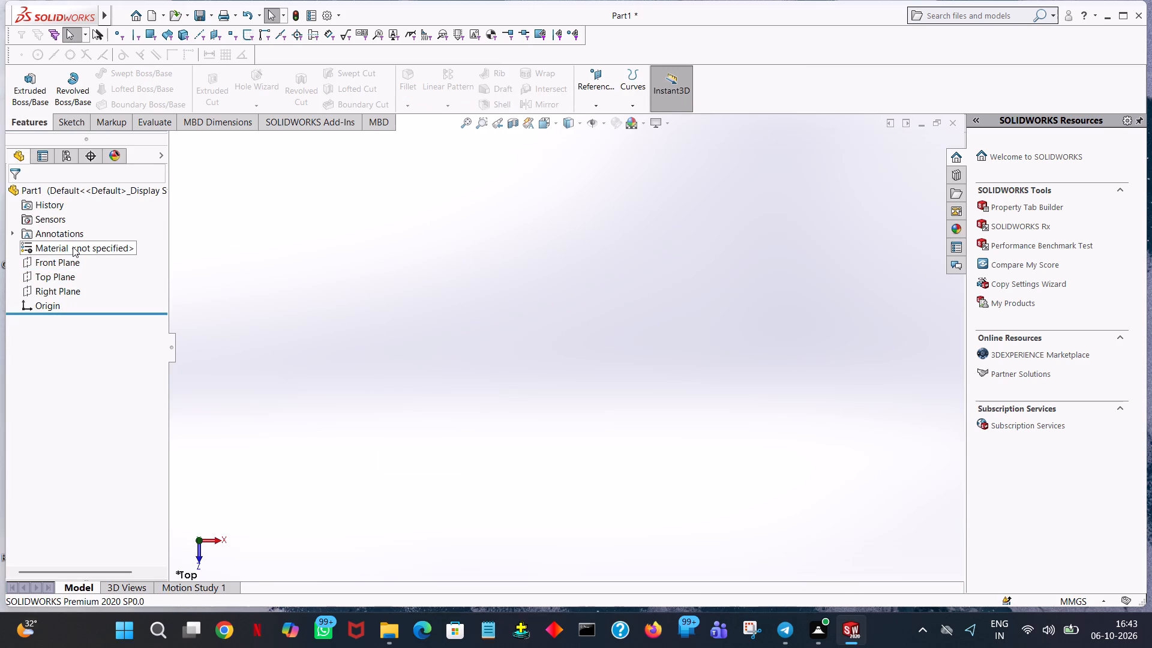
Start a sketch on the Front Plane and draw a horizontal line from the origin along positive X, 64/2 mm long.
{"action": "left_click", "coordinate": [66, 257]}
{"action": "left_click", "coordinate": [75, 238]}
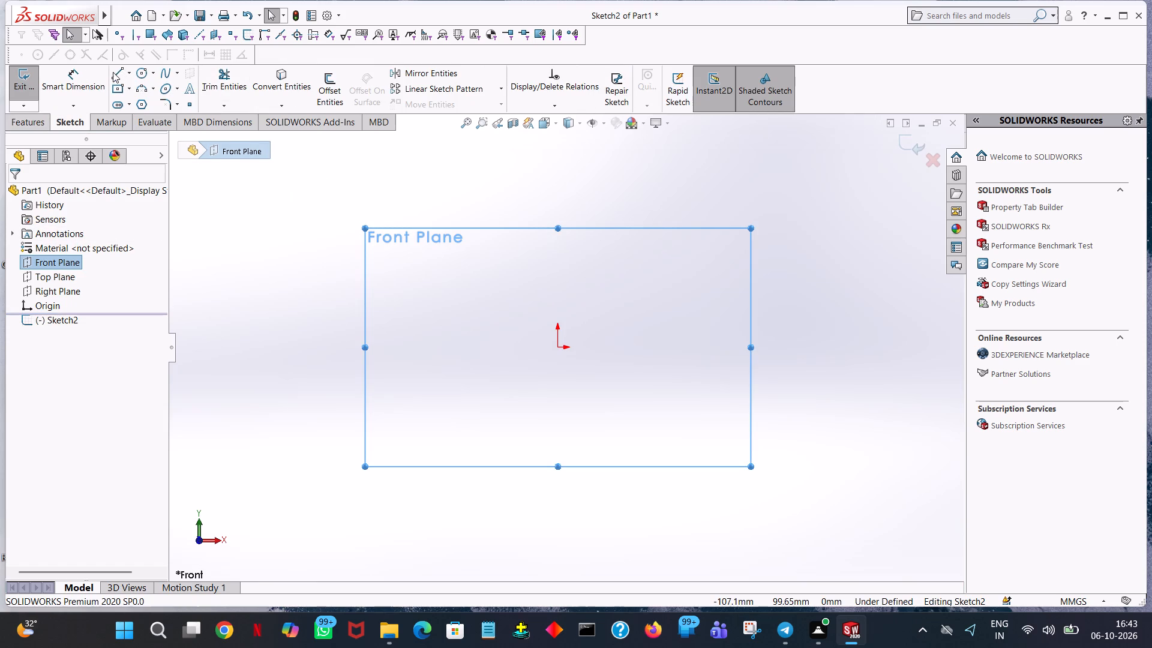
{"action": "left_click", "coordinate": [112, 73]}
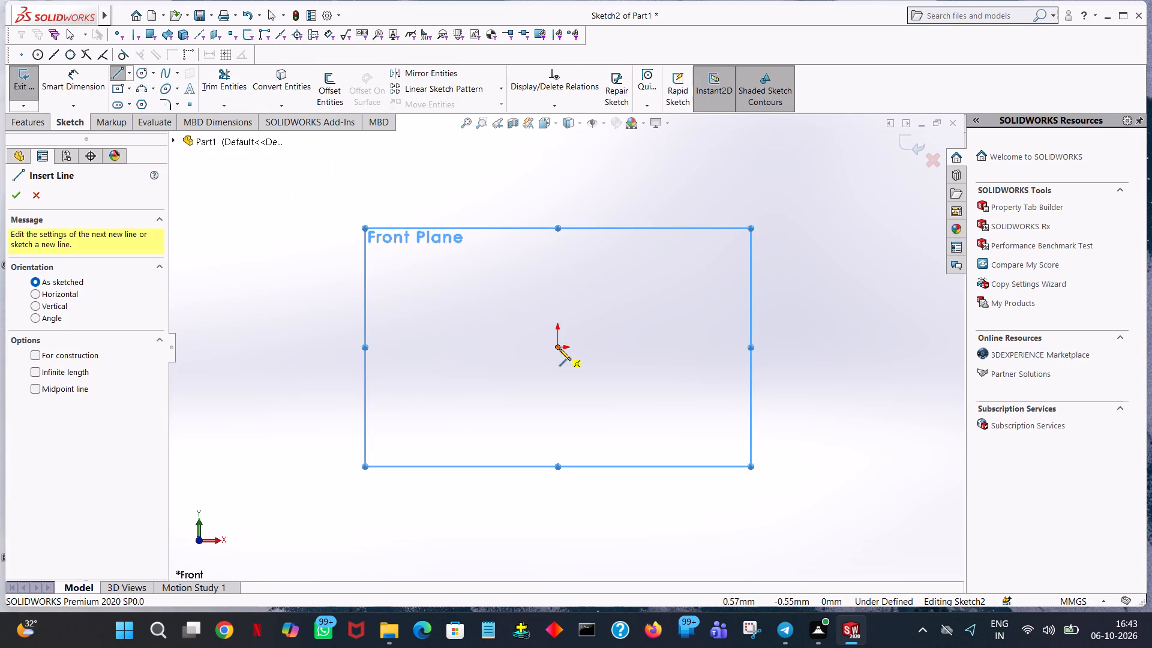
{"action": "left_click", "coordinate": [559, 349]}
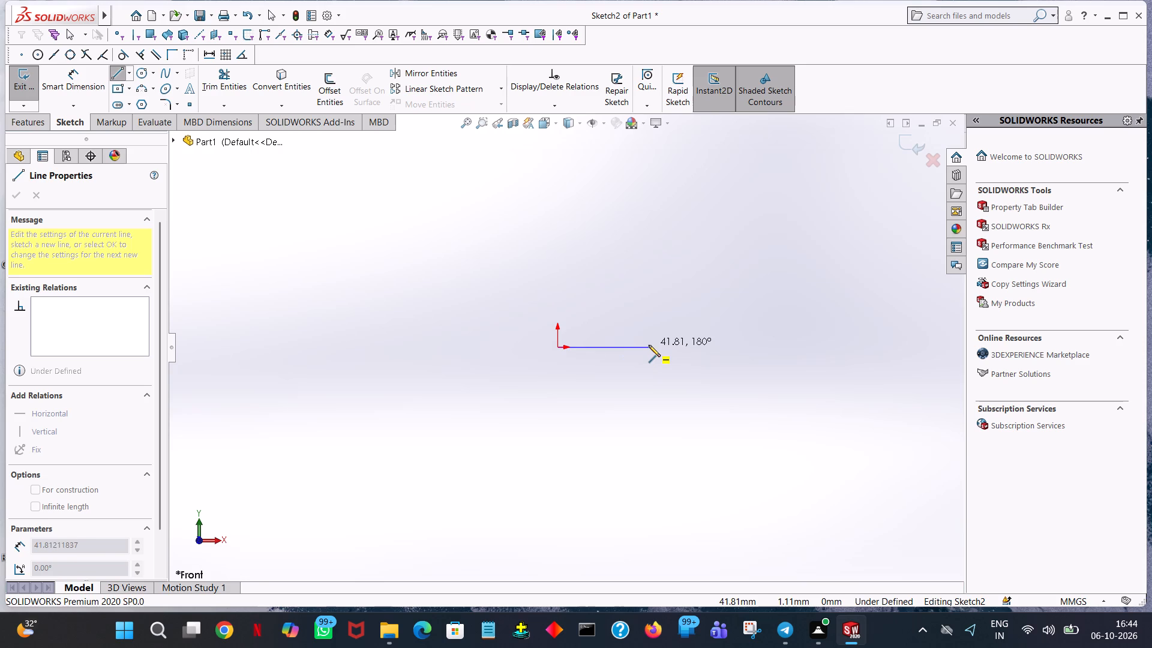
{"action": "left_click", "coordinate": [649, 345]}
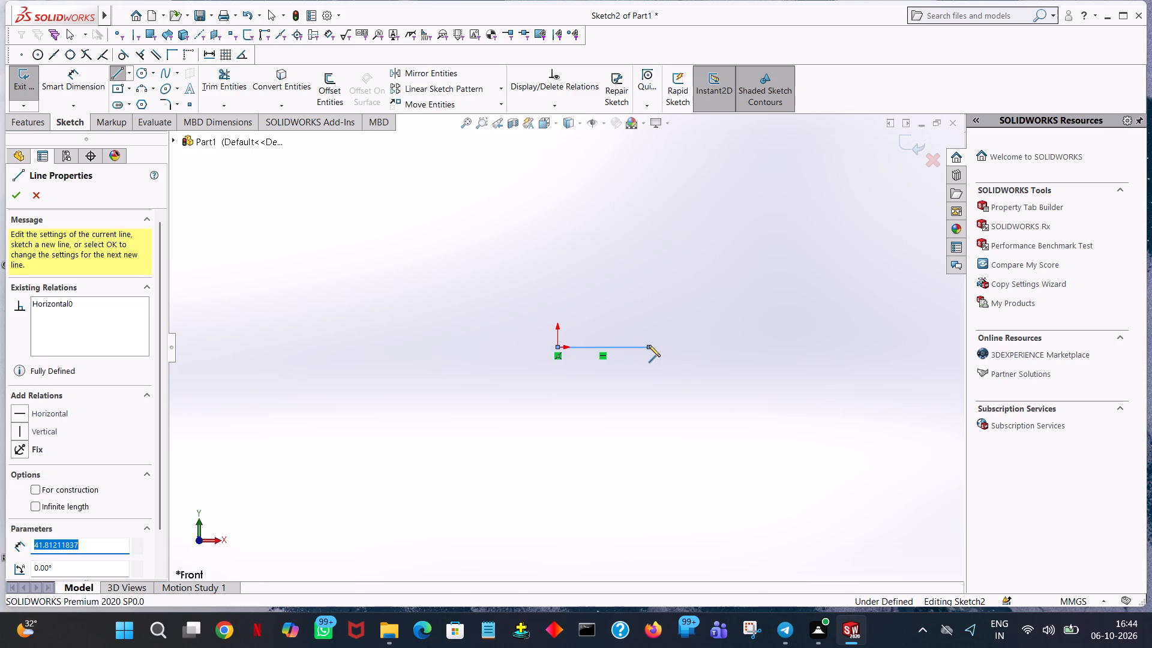
{"action": "type", "text": "64/2"}
{"action": "key", "text": "Return"}
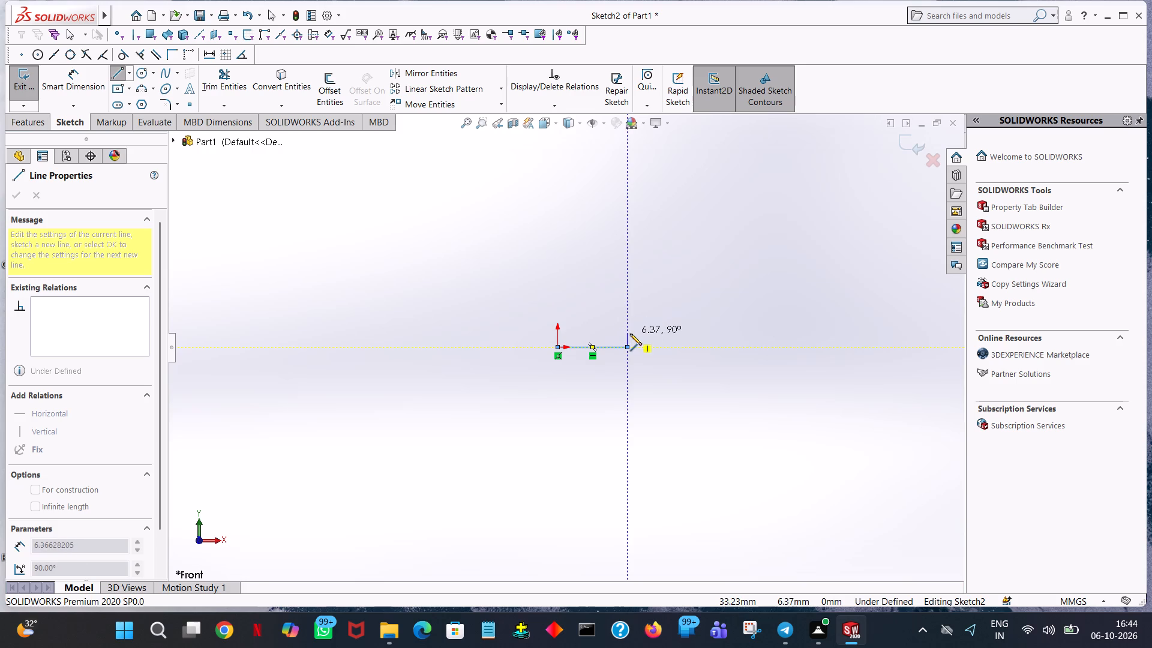
Draw a vertical line upward from the free end of the horizontal line and set its length to 5 mm.
{"action": "left_click", "coordinate": [629, 332]}
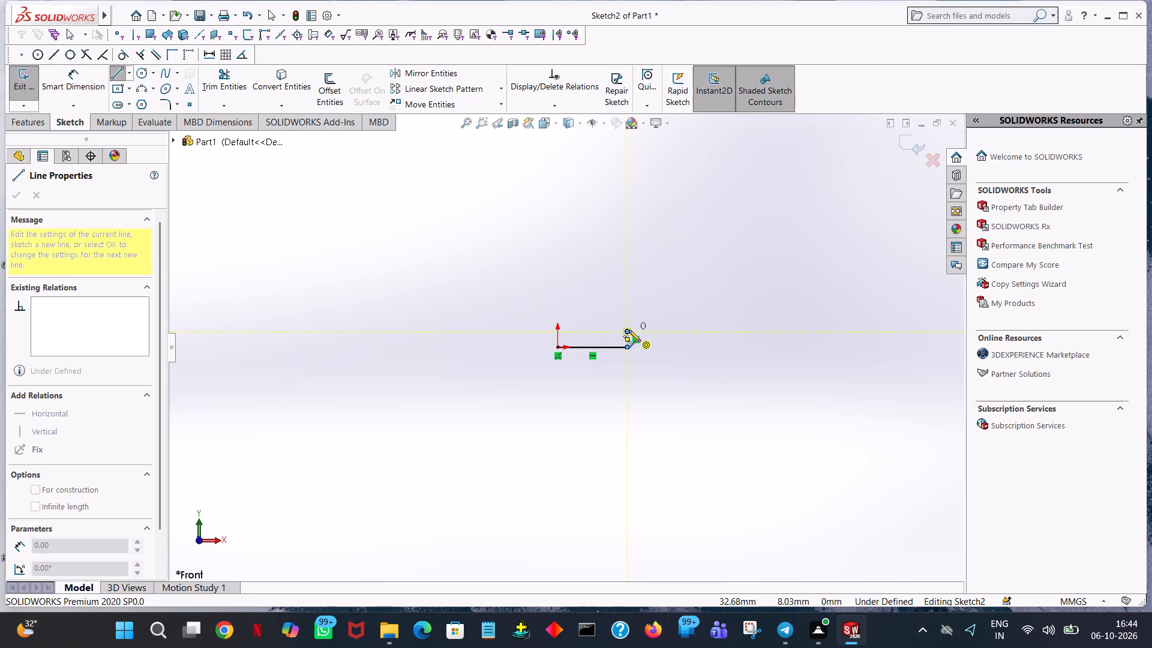
{"action": "key", "text": "5"}
{"action": "right_click", "coordinate": [629, 330]}
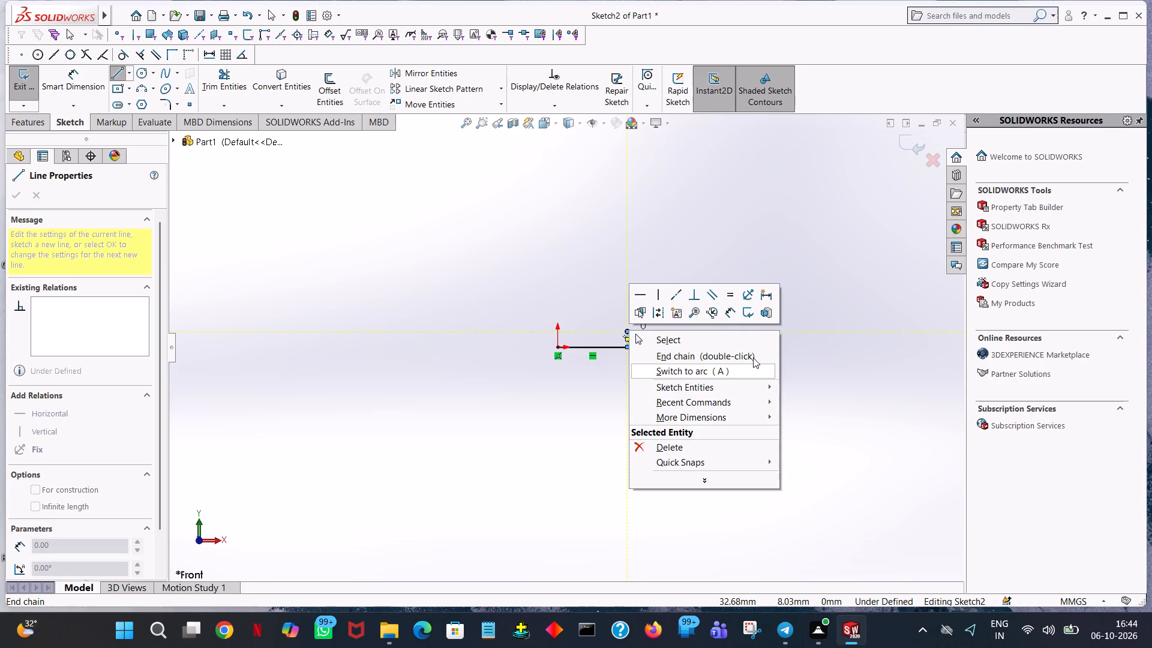
{"action": "left_click", "coordinate": [701, 338]}
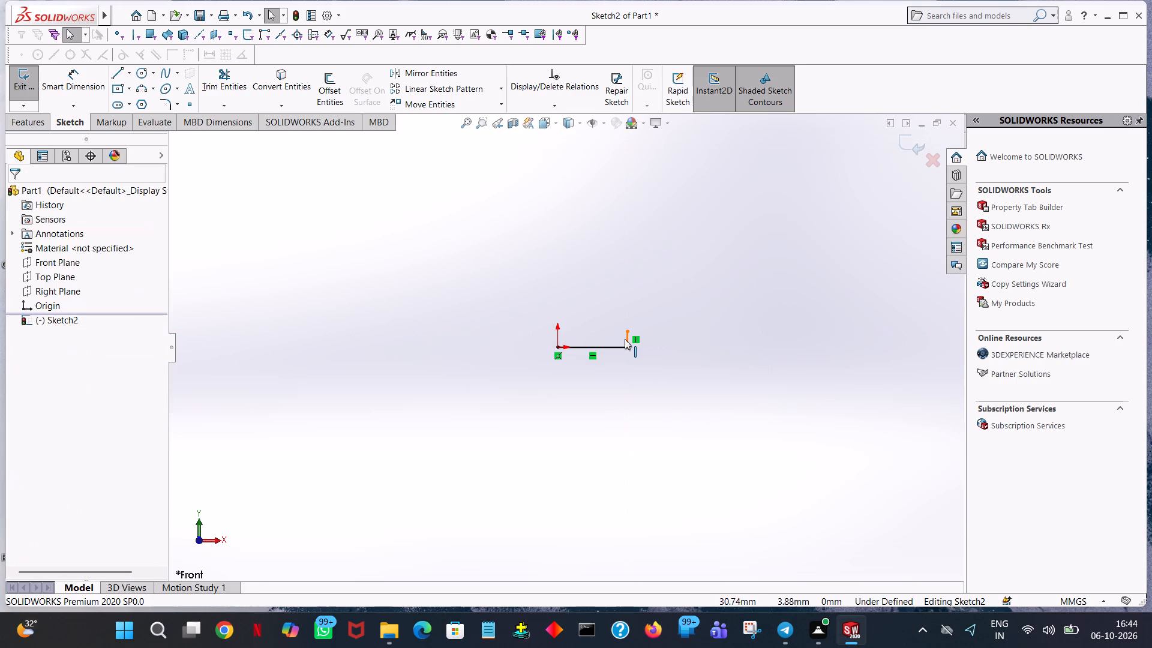
{"action": "left_click", "coordinate": [625, 339]}
{"action": "key", "text": "5"}
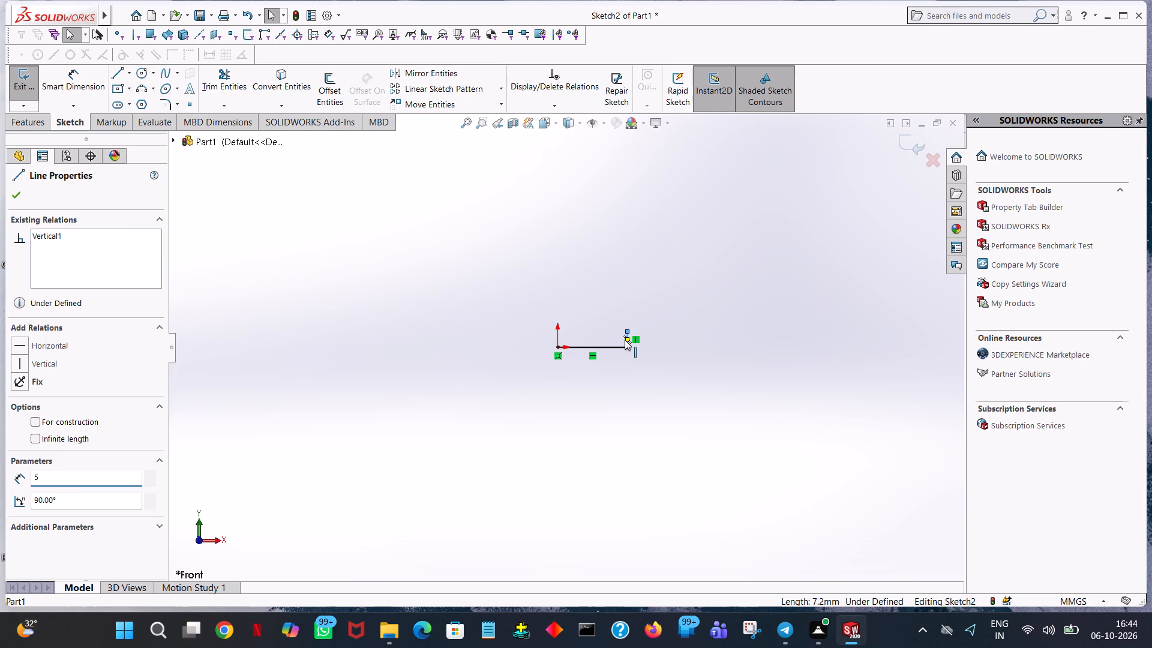
{"action": "key", "text": "Return"}
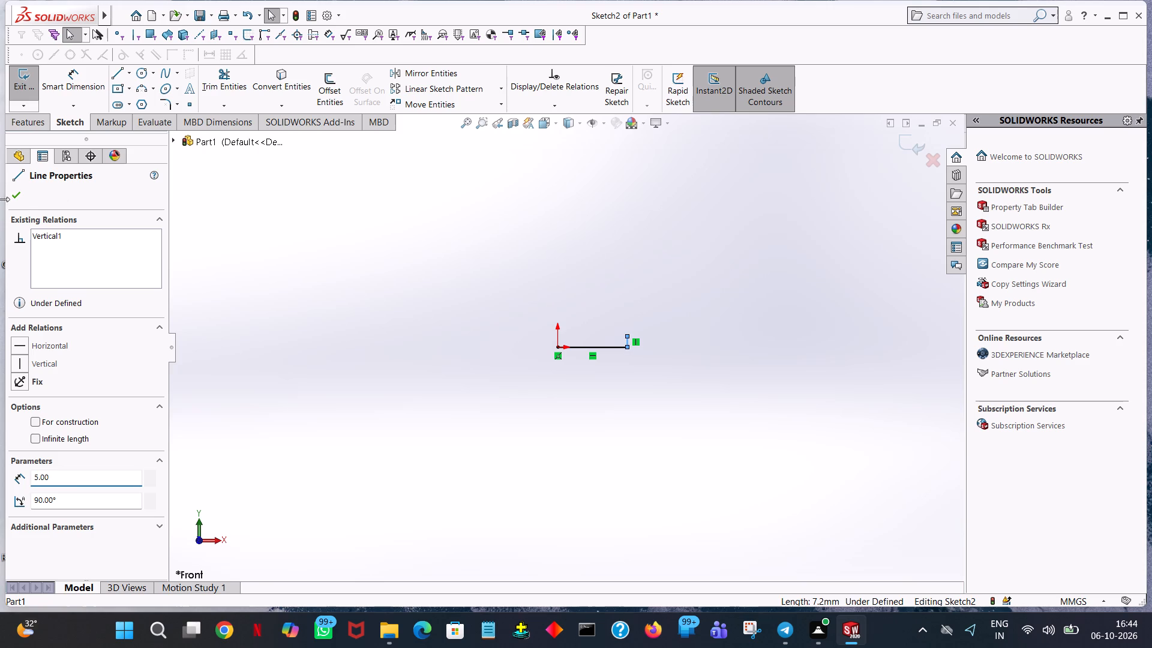
{"action": "left_click", "coordinate": [13, 199]}
Draw a horizontal line outward from the top of the 5 mm line, away from the origin, 39 mm long.
{"action": "left_click", "coordinate": [121, 70]}
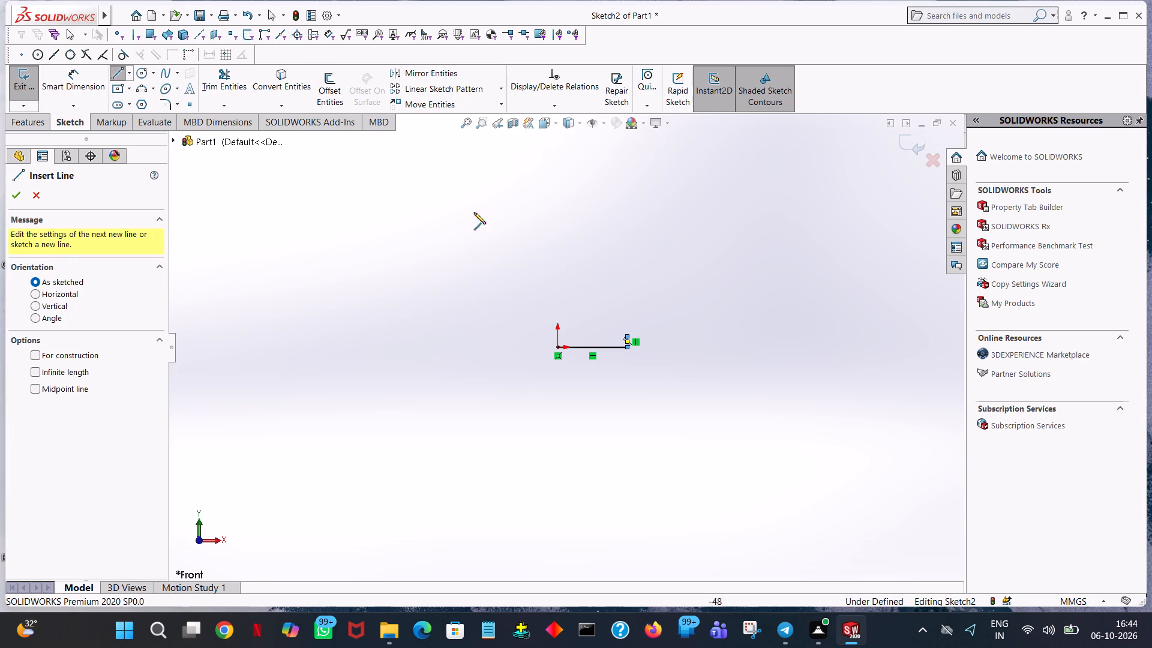
{"action": "left_click", "coordinate": [626, 336]}
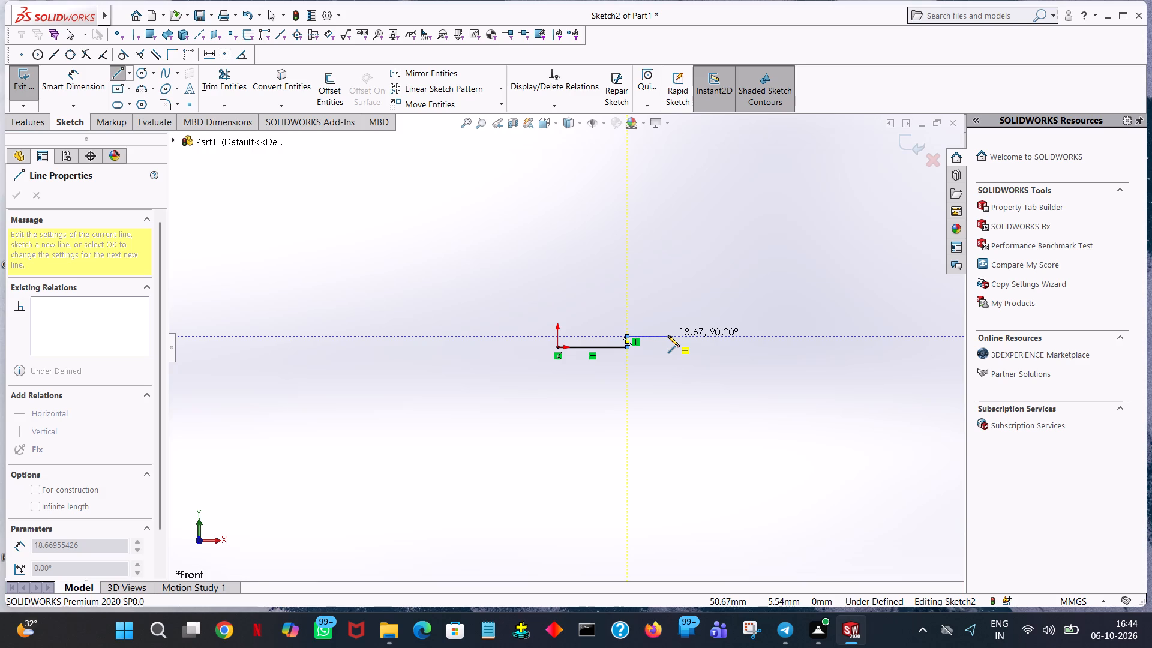
{"action": "left_click", "coordinate": [668, 335]}
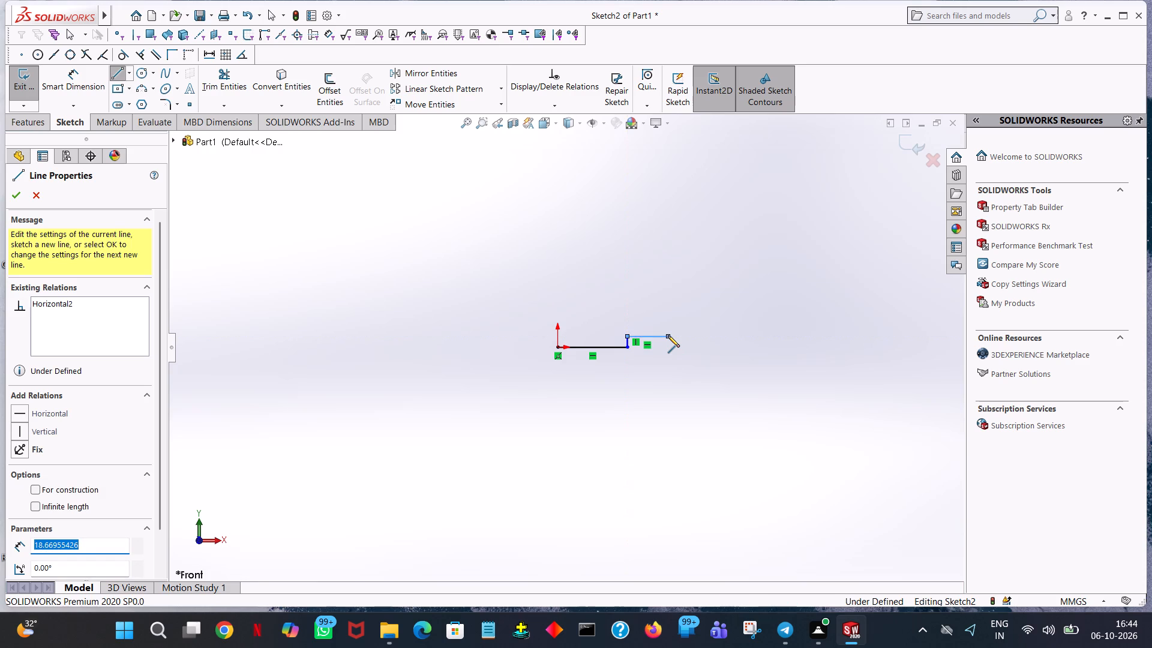
{"action": "type", "text": "39"}
{"action": "key", "text": "Return"}
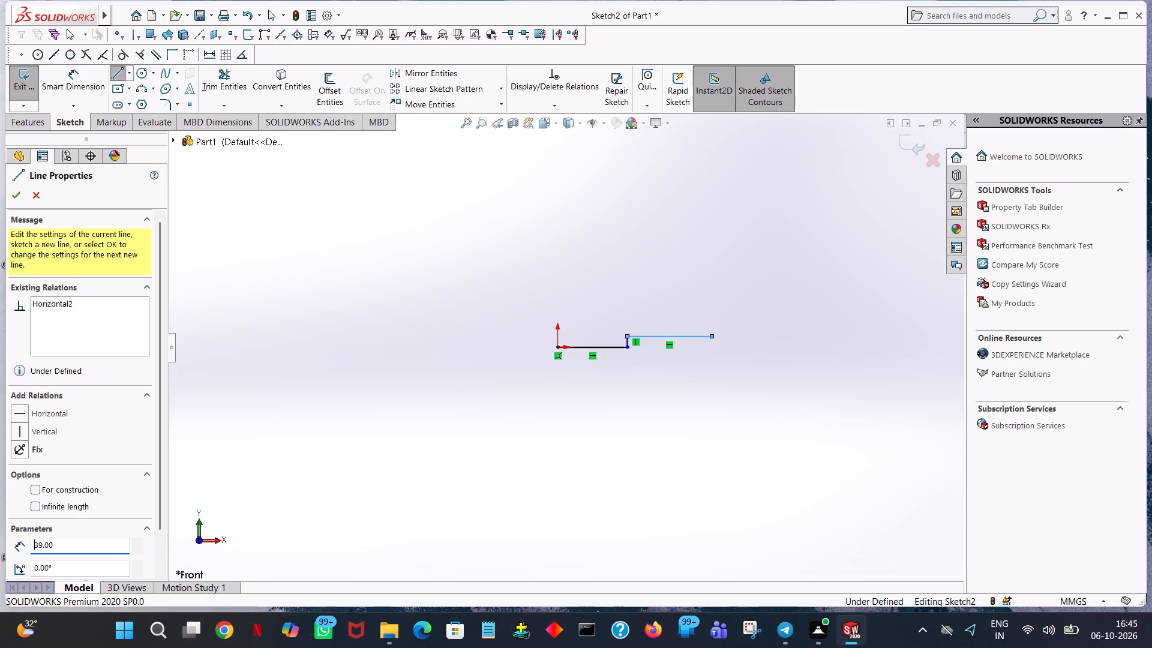
Draw a vertical line upward from the outer end of the 39 mm line, 8 mm long.
{"action": "left_click", "coordinate": [712, 301]}
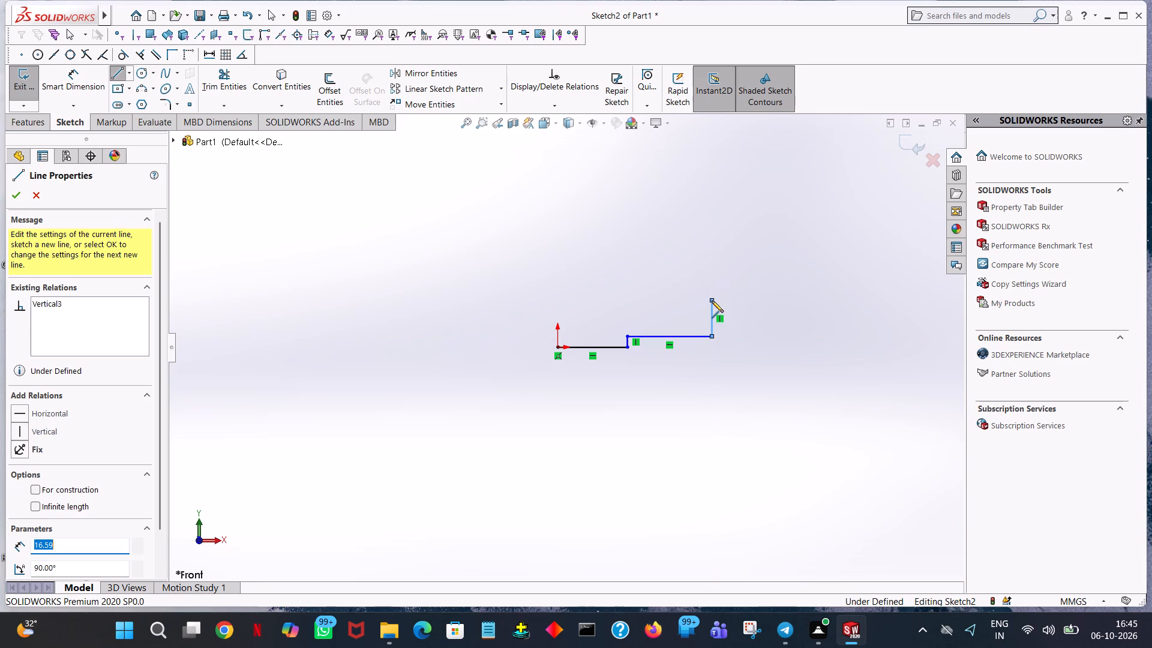
{"action": "key", "text": "8"}
{"action": "key", "text": "Return"}
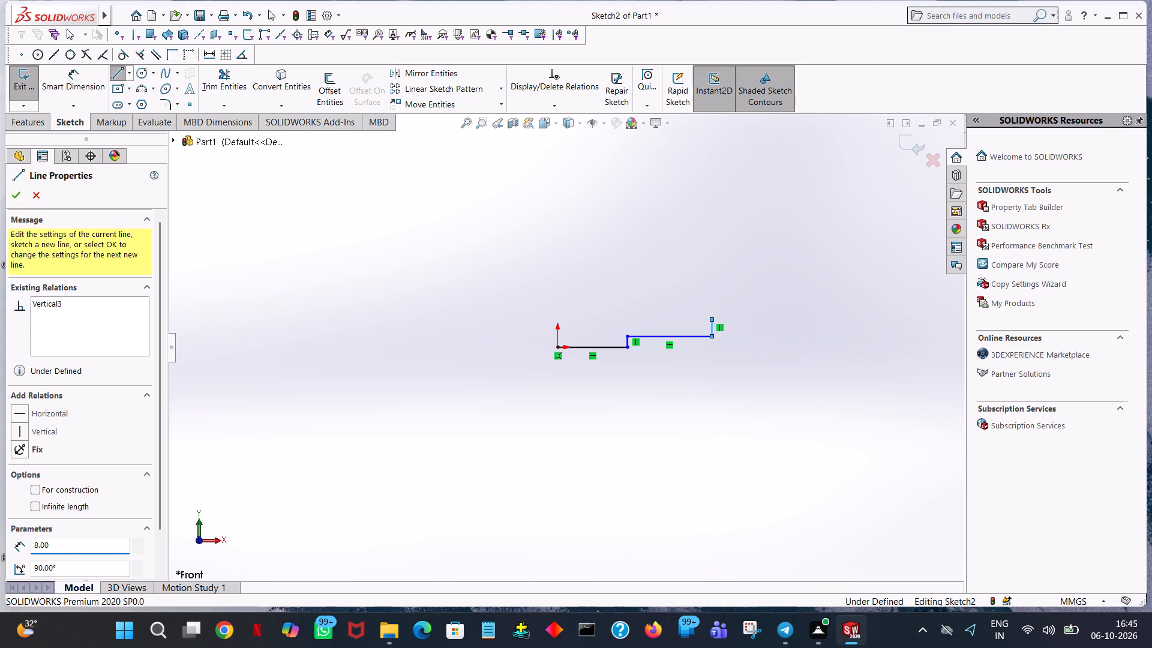
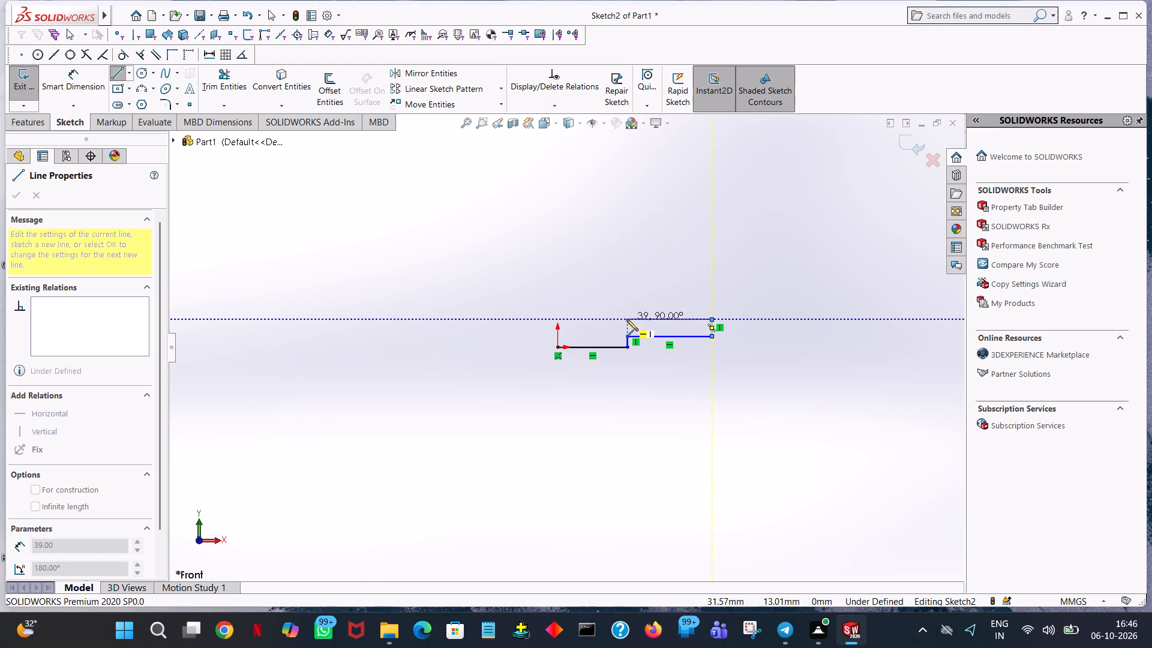
End the line chain at the top of the outer 8 mm vertical line and leave the Line tool.
{"action": "right_click", "coordinate": [556, 292]}
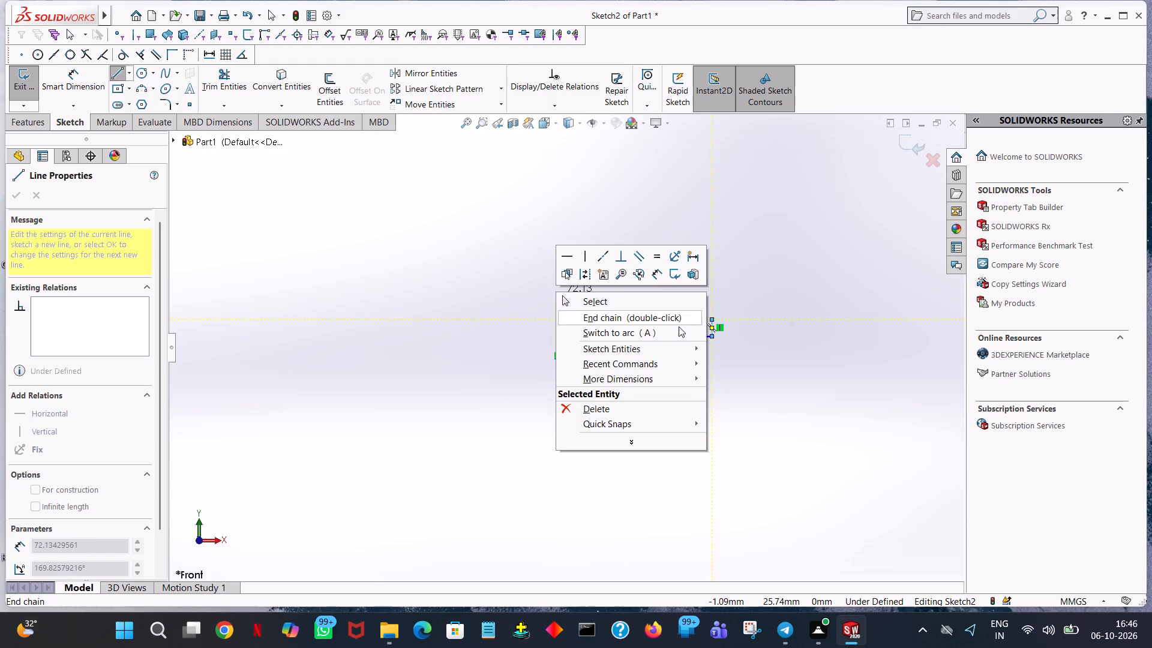
{"action": "left_click", "coordinate": [643, 298]}
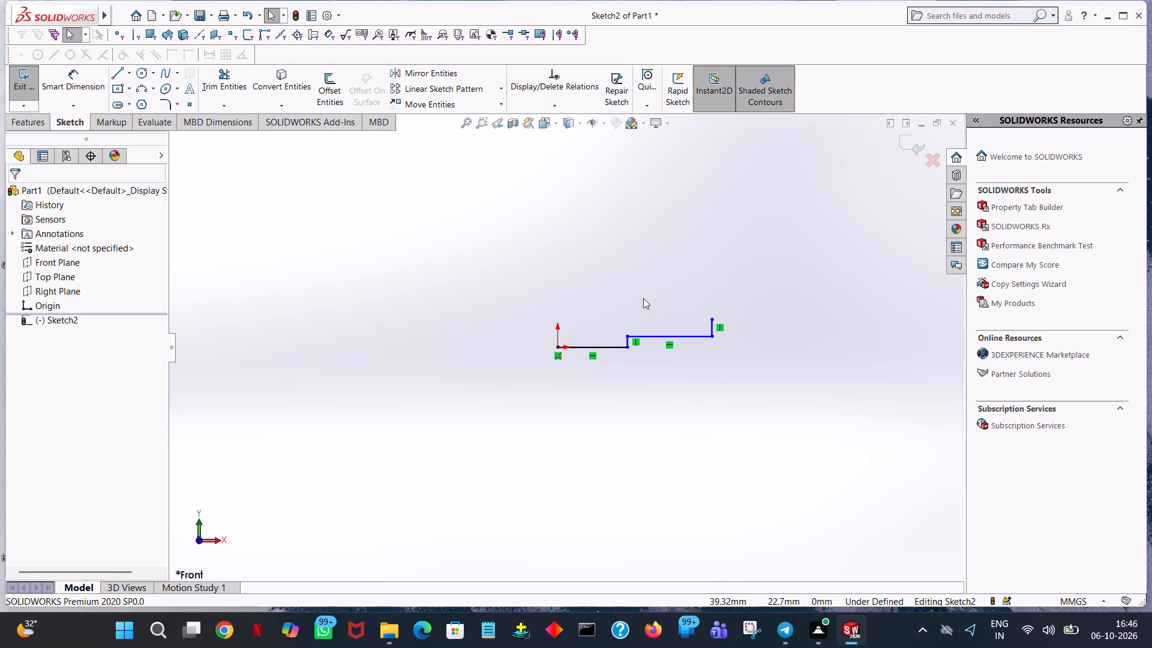
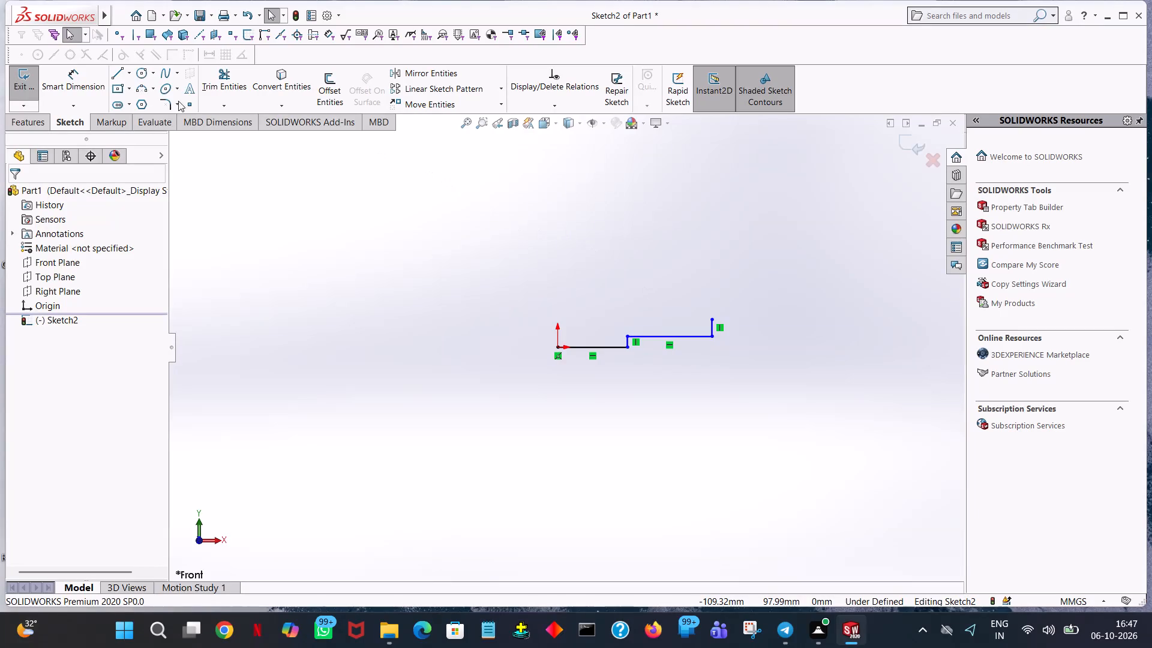
Sketch a horizontal line of length 70/2 mm starting directly above the origin, level with the top of the outer vertical line.
{"action": "left_click", "coordinate": [124, 74]}
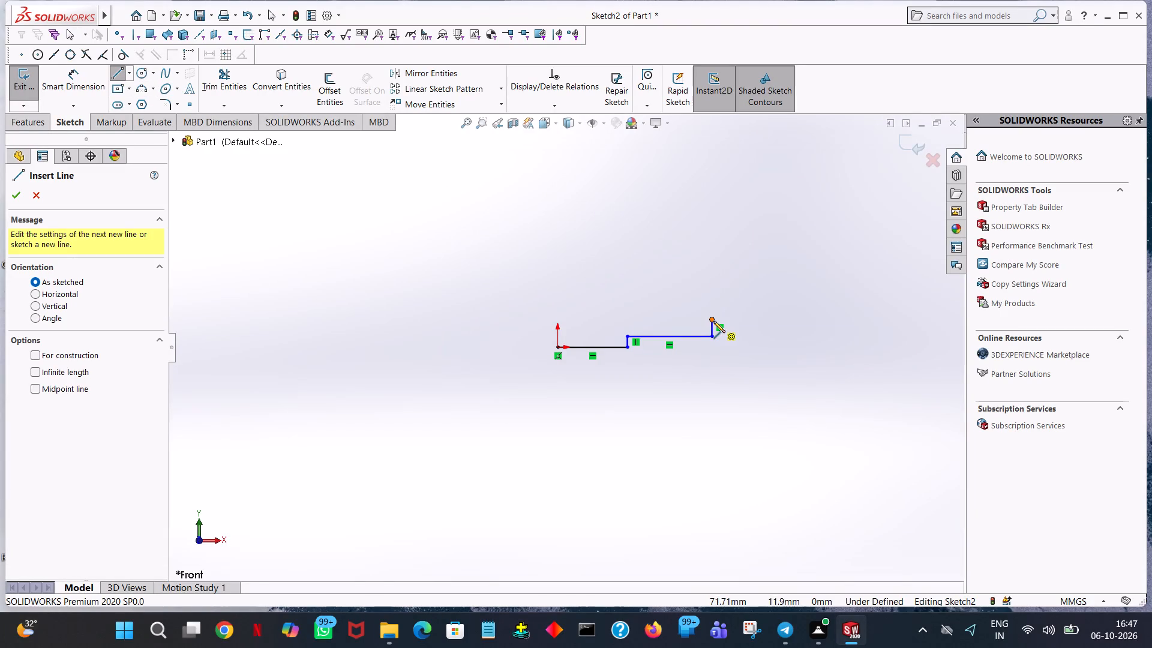
{"action": "left_click", "coordinate": [558, 319]}
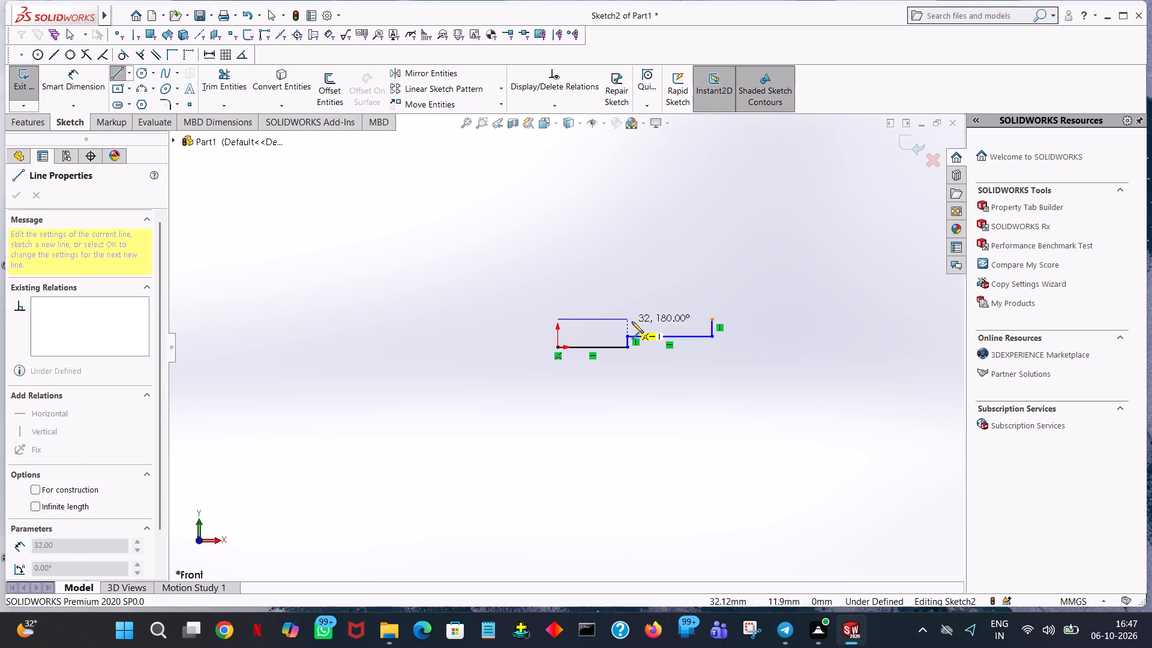
{"action": "left_click", "coordinate": [647, 322]}
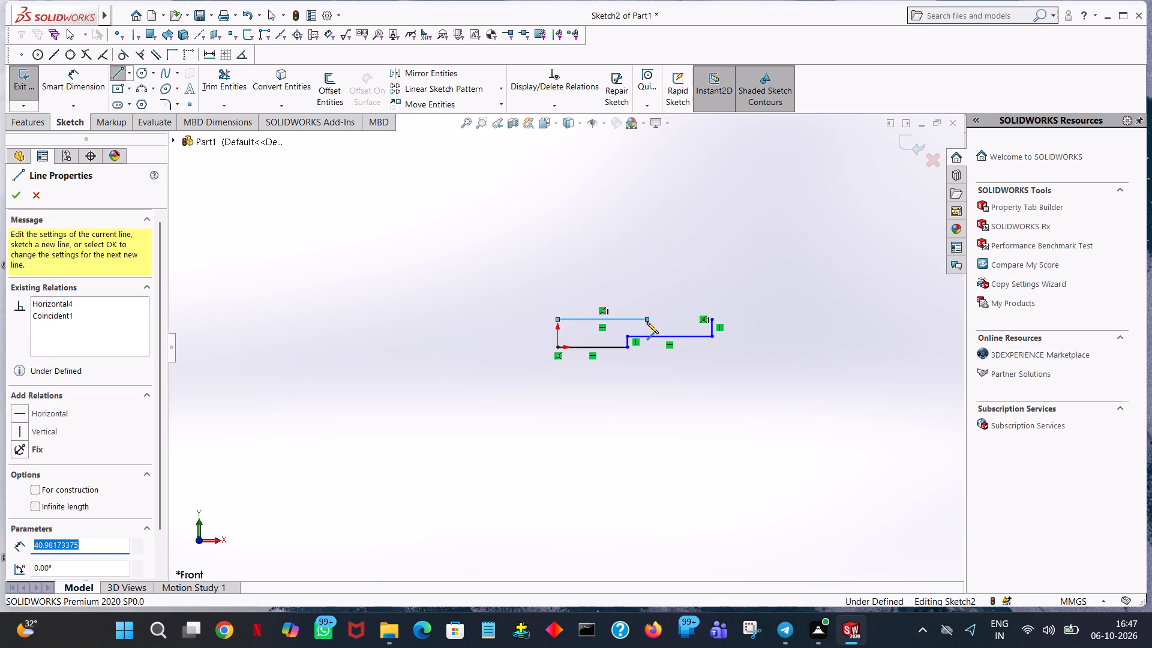
{"action": "type", "text": "70/"}
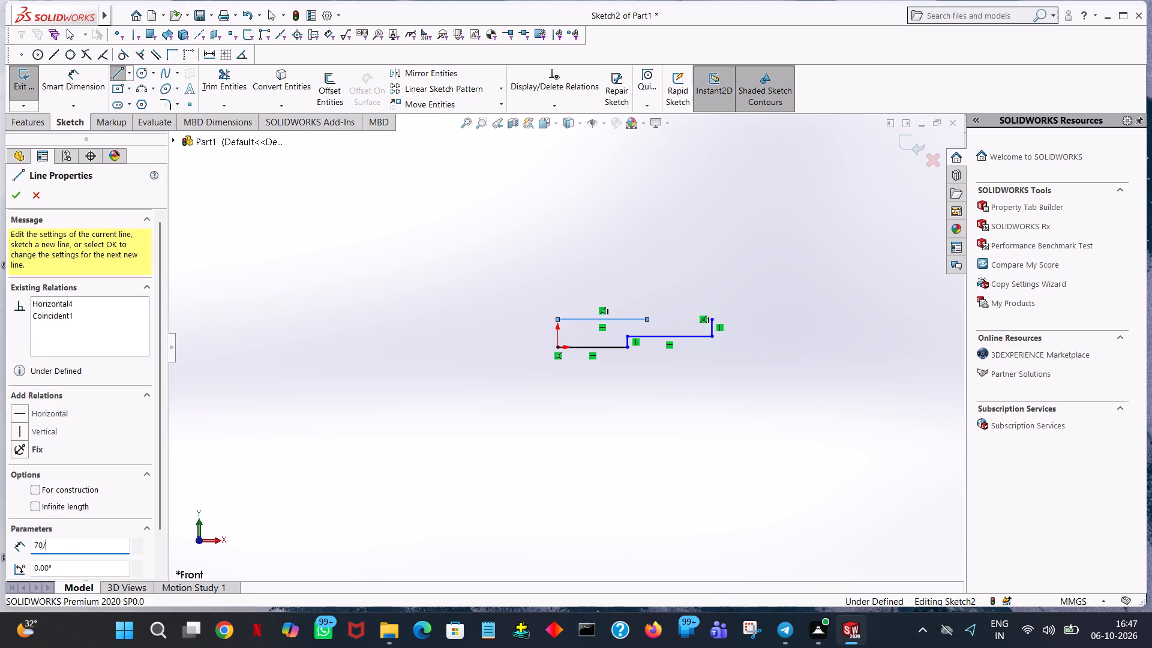
{"action": "key", "text": "2"}
{"action": "key", "text": "Return"}
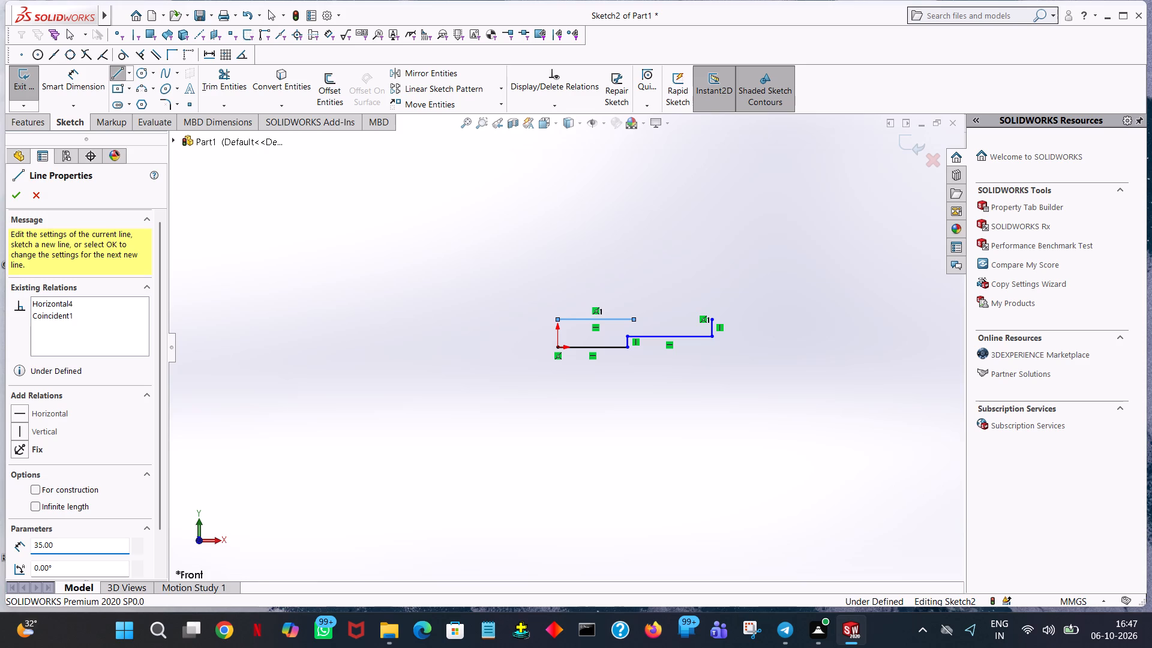
Continue the line horizontally to the top endpoint of the outer 8 mm vertical line and end the chain.
{"action": "left_click", "coordinate": [713, 317]}
{"action": "right_click", "coordinate": [713, 317]}
{"action": "left_click", "coordinate": [736, 326]}
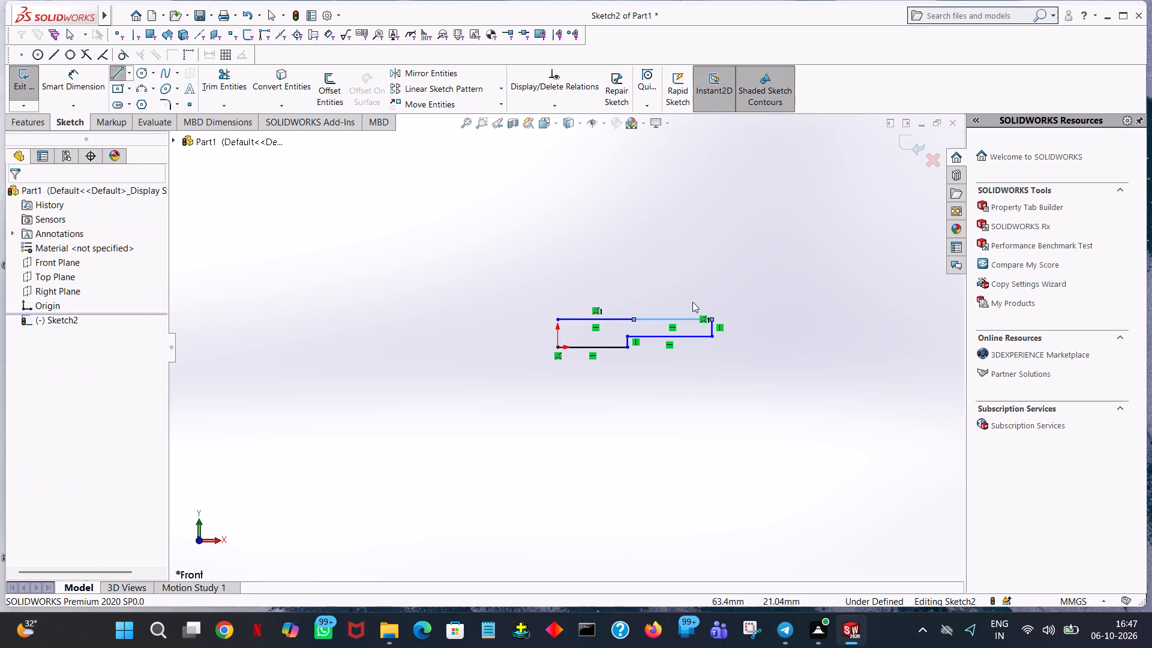
Trim away the 70/2 mm horizontal segment above the origin, keeping the segment that joins the outer vertical line.
{"action": "left_click", "coordinate": [227, 86]}
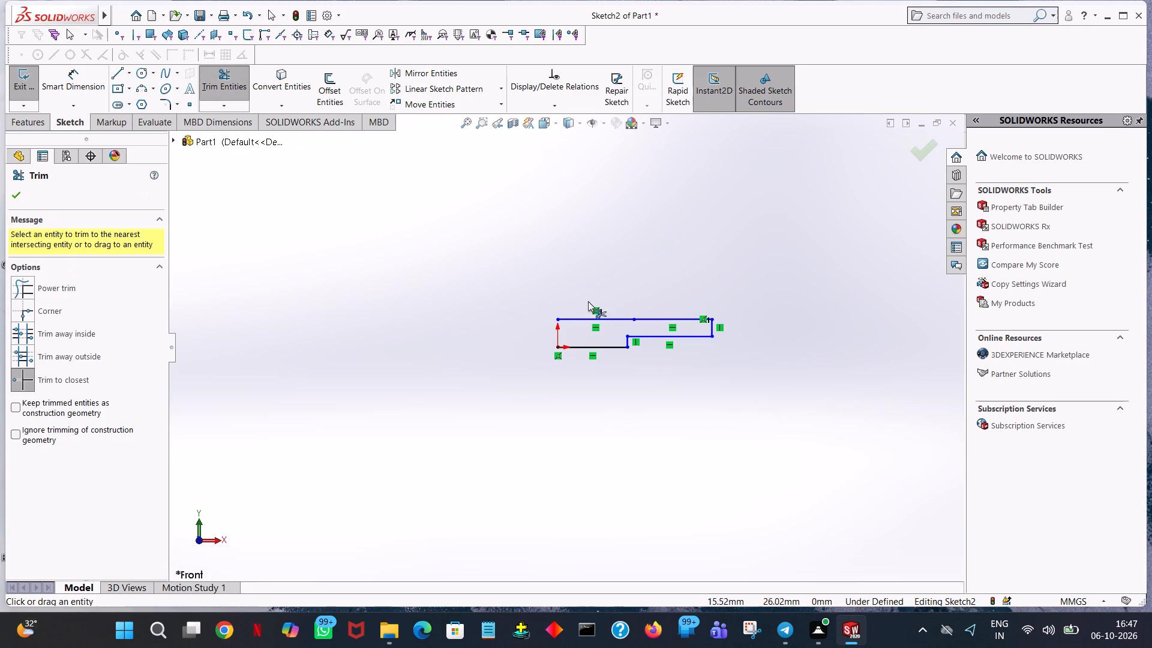
{"action": "left_click", "coordinate": [587, 317]}
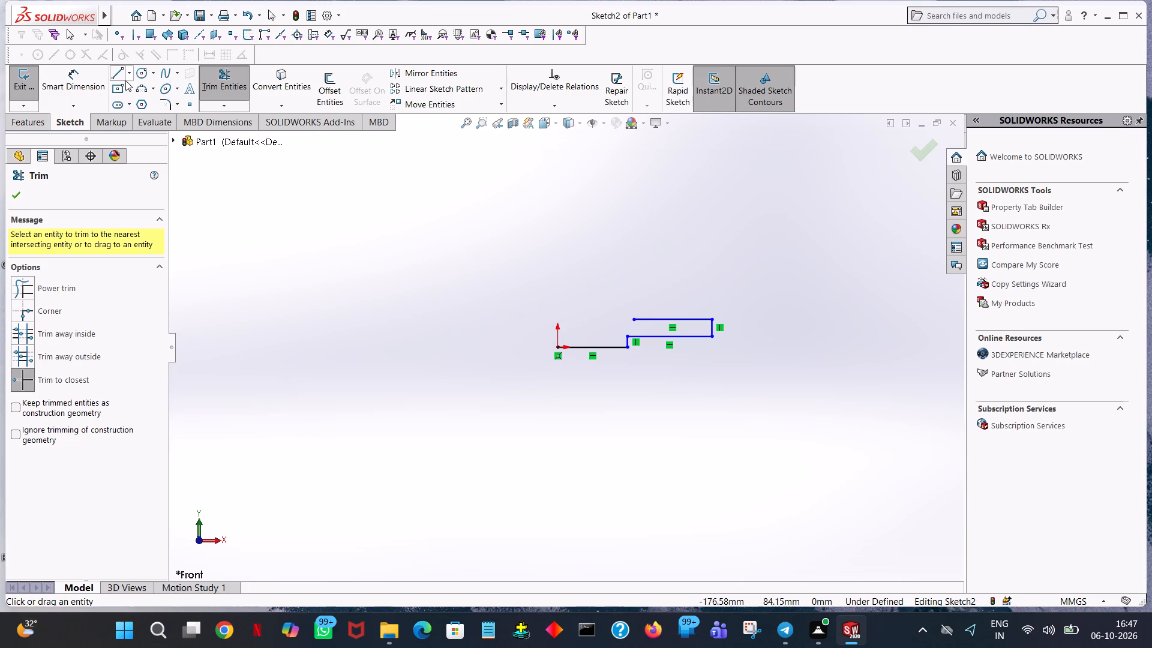
Start a new line from the open inner end of the upper horizontal line.
{"action": "left_click", "coordinate": [122, 78]}
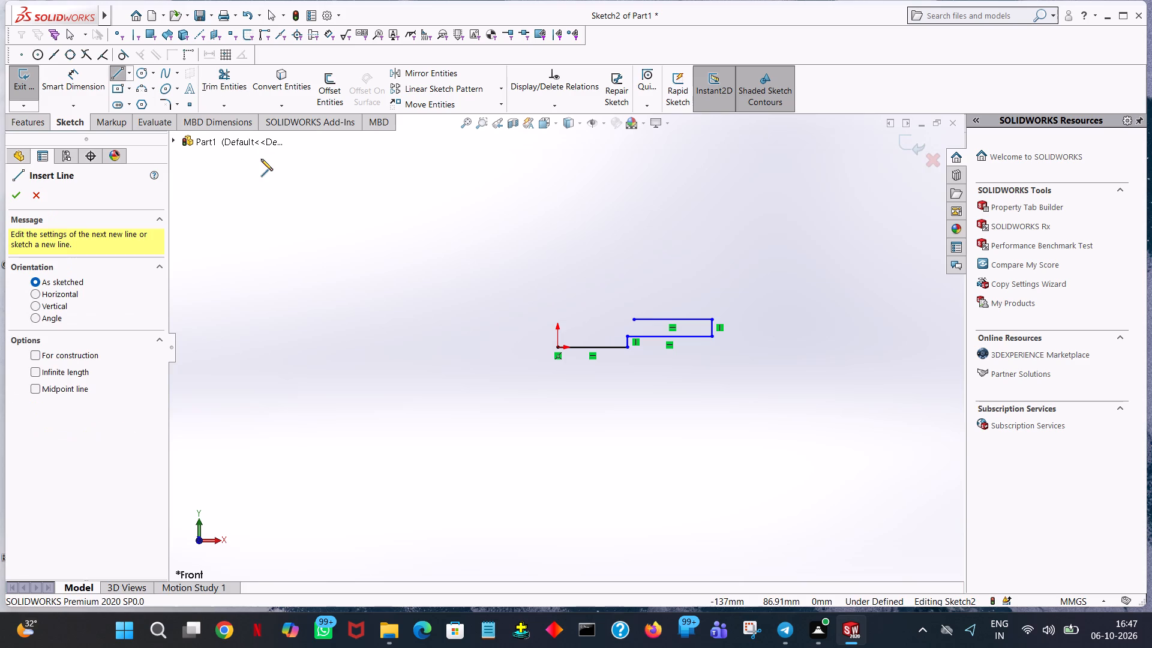
{"action": "left_click", "coordinate": [632, 318]}
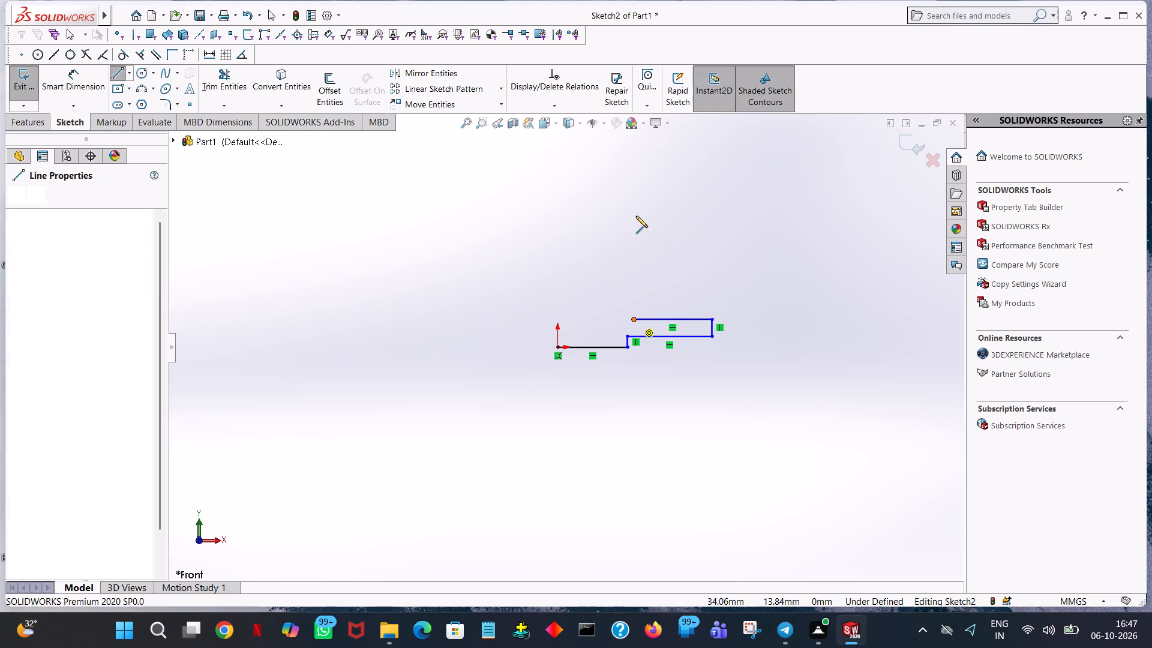
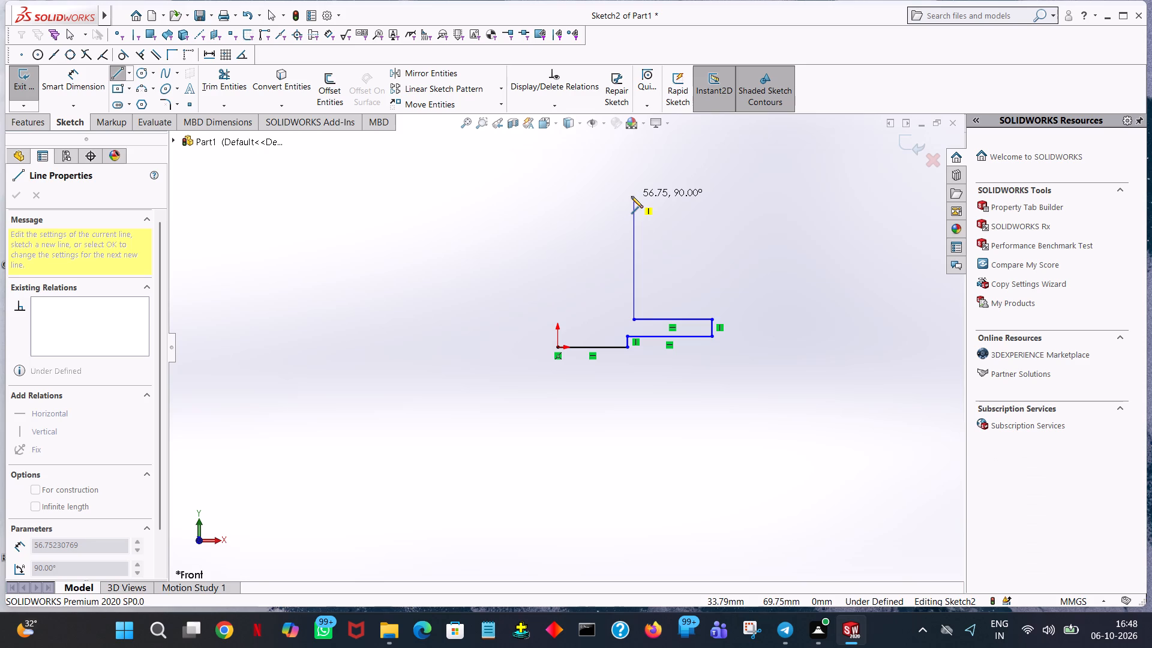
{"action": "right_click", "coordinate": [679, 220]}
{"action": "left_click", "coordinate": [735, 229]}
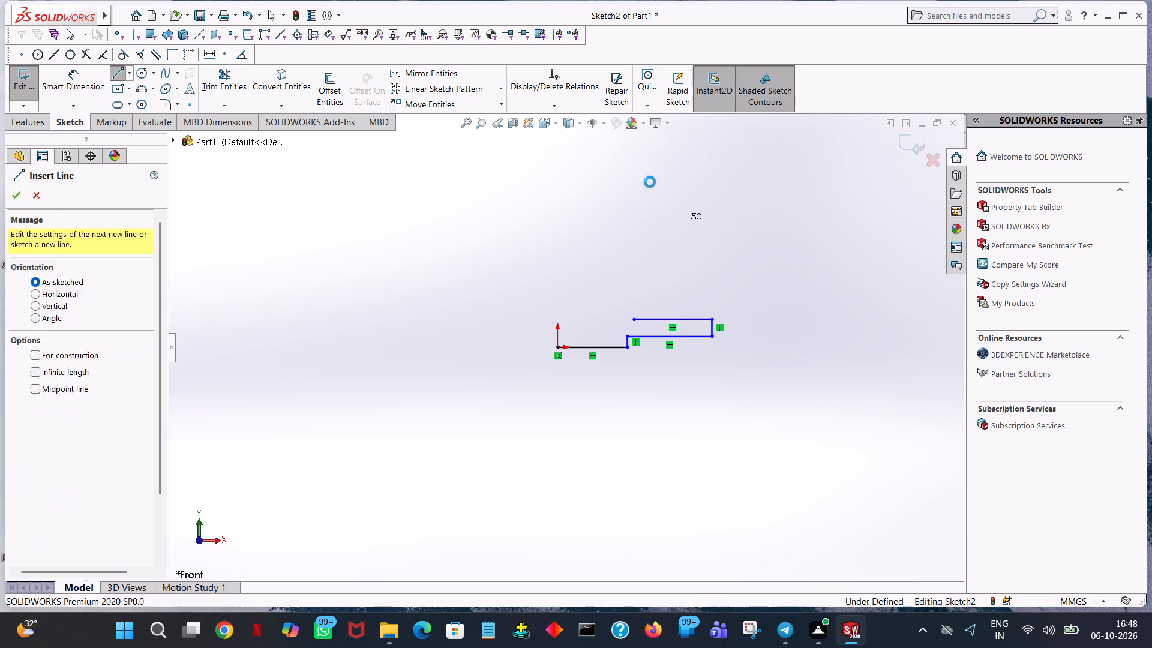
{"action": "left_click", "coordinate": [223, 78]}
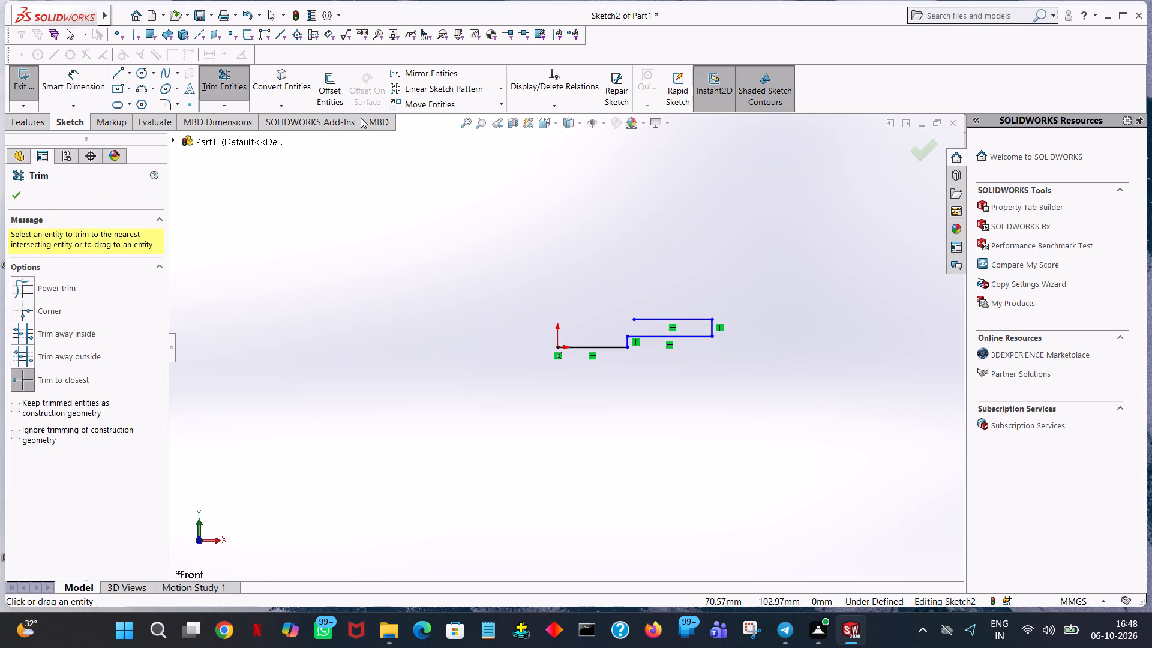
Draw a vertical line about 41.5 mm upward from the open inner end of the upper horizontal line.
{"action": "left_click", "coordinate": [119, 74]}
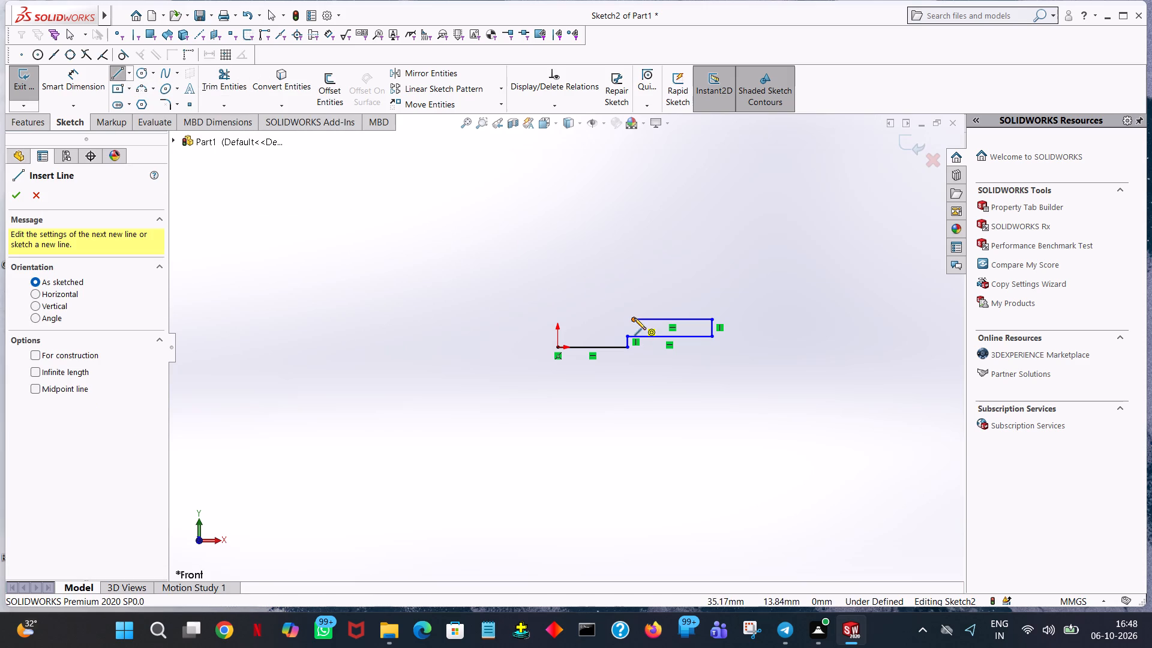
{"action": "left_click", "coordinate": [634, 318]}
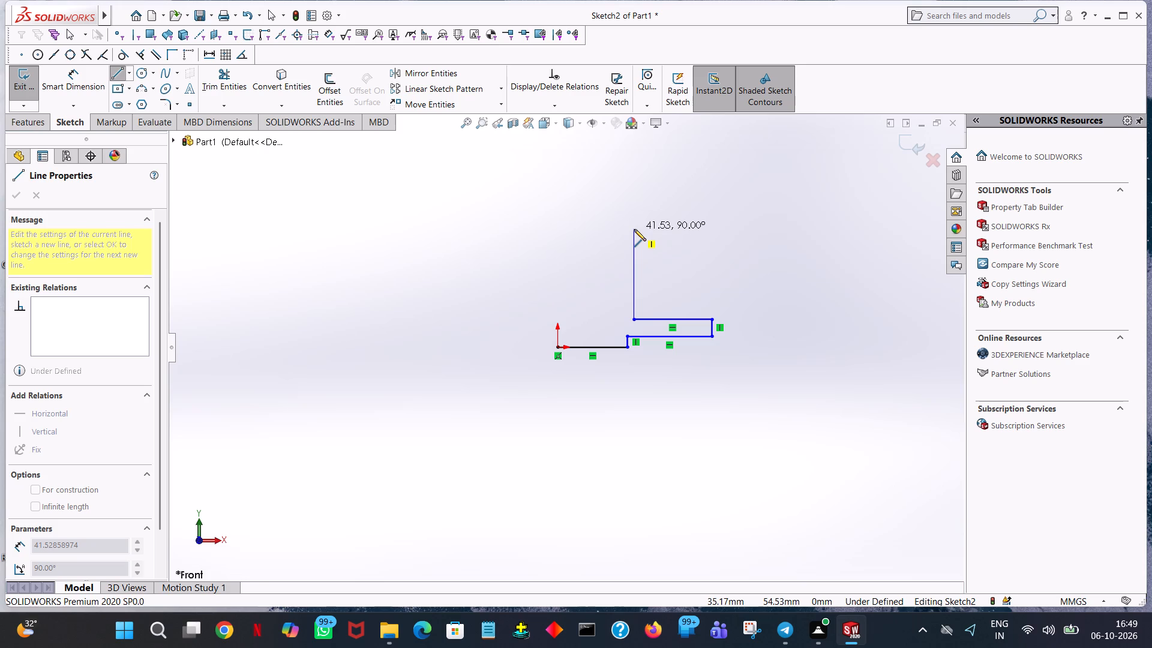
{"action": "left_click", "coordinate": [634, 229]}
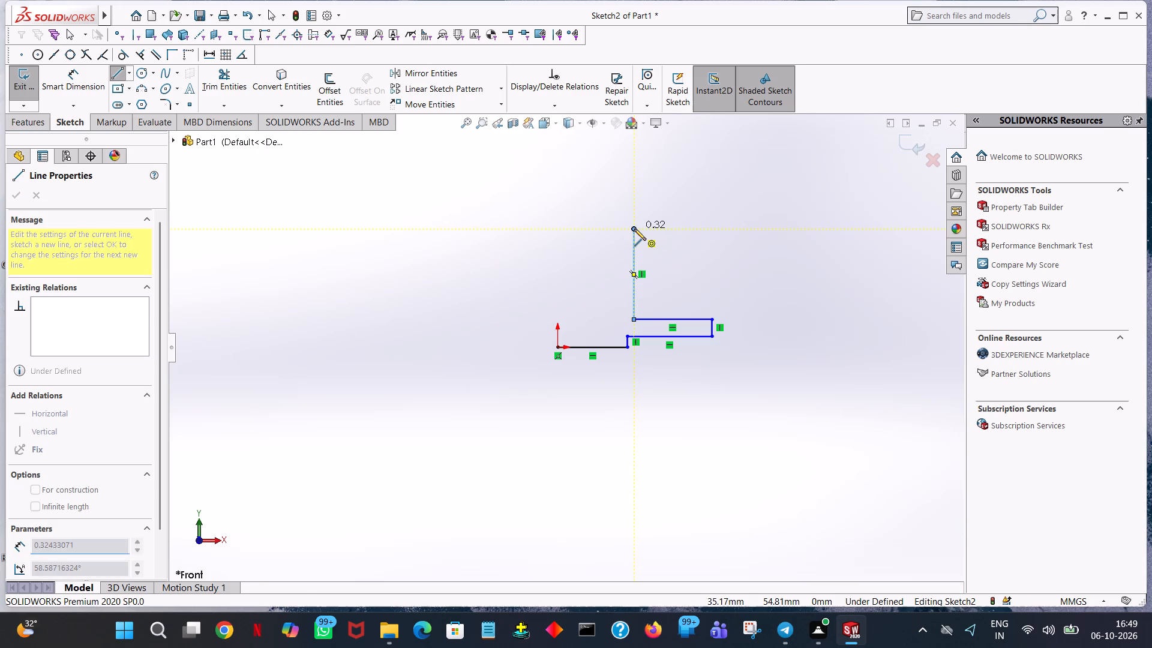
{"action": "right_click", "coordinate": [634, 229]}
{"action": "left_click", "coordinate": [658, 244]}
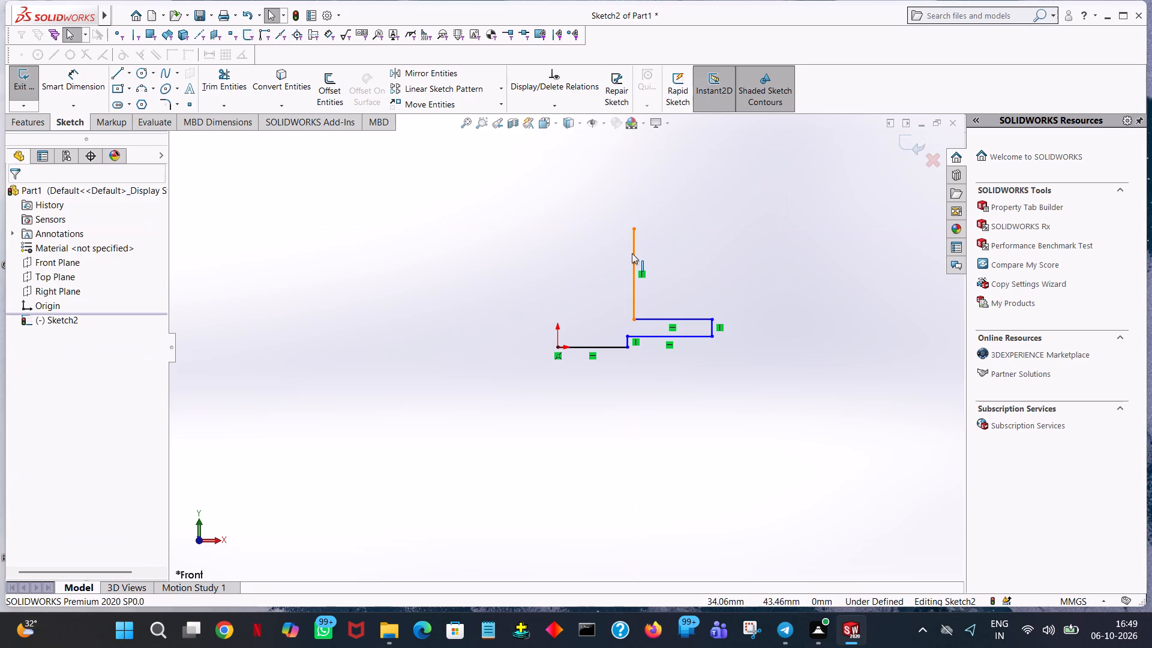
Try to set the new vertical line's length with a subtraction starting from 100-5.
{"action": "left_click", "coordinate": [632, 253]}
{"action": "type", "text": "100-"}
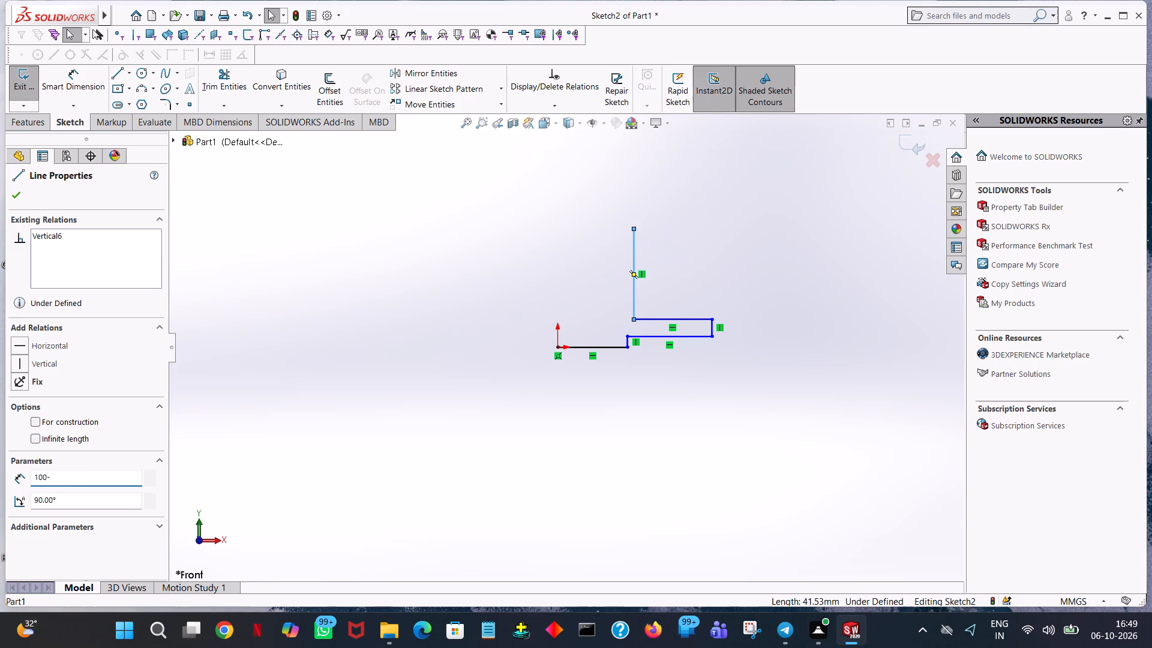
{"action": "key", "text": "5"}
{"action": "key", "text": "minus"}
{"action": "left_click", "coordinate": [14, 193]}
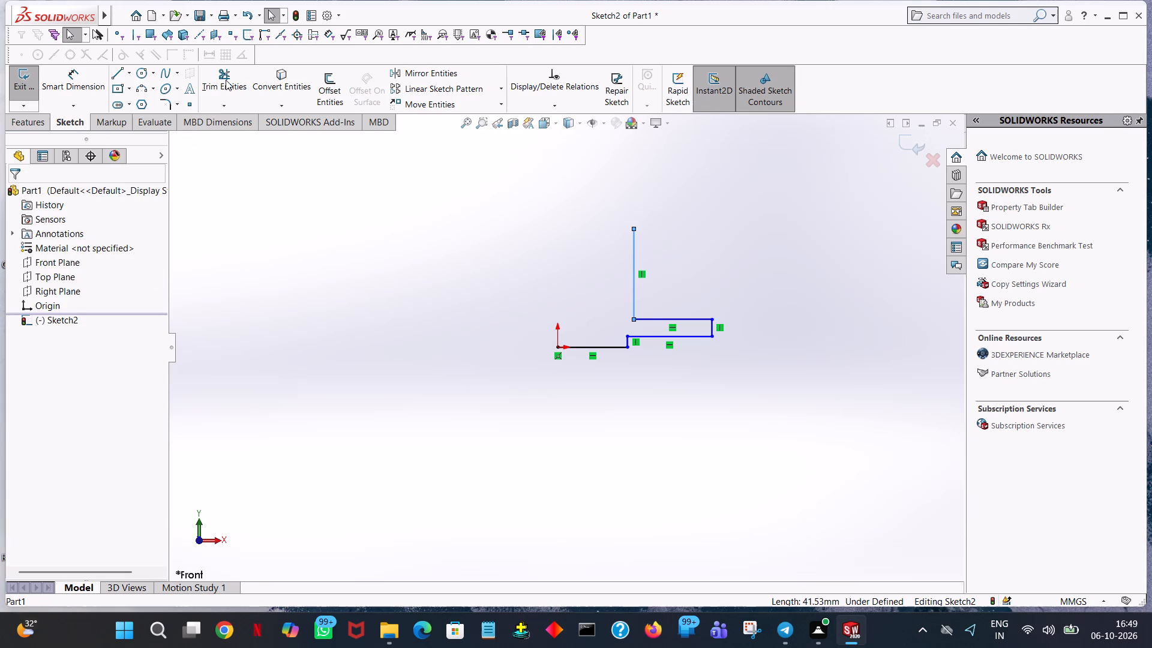
Trim away every line of the stepped profile so the sketch is empty.
{"action": "left_click", "coordinate": [233, 76]}
{"action": "left_click", "coordinate": [631, 290]}
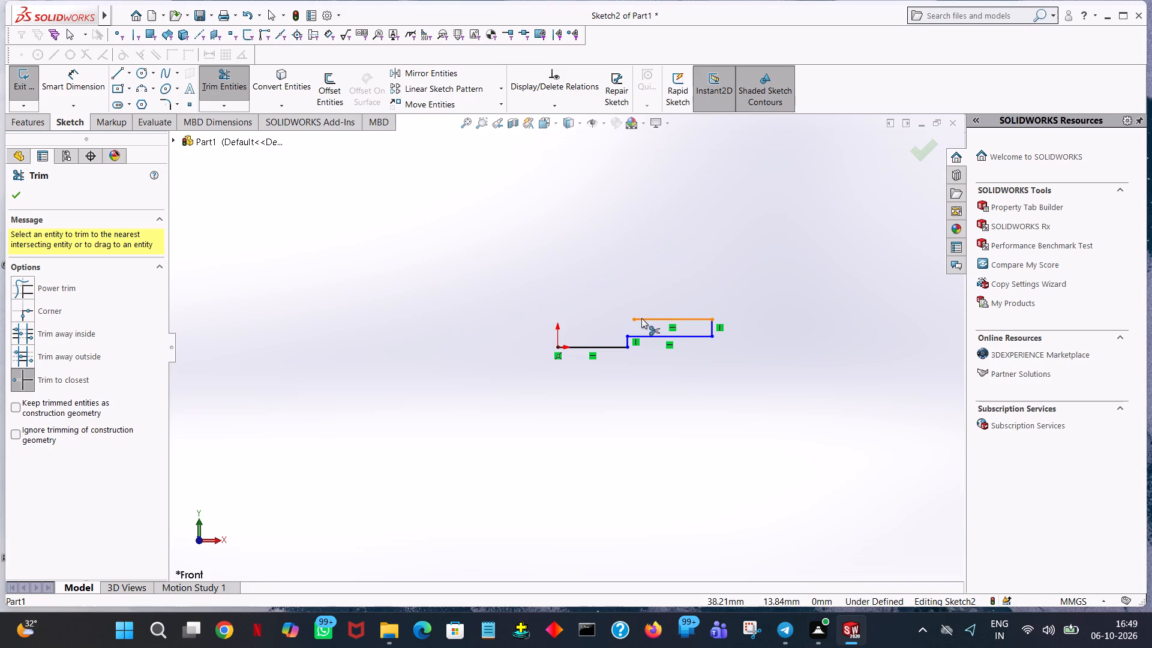
{"action": "left_click", "coordinate": [641, 318]}
{"action": "left_click", "coordinate": [649, 335]}
{"action": "left_click", "coordinate": [716, 329]}
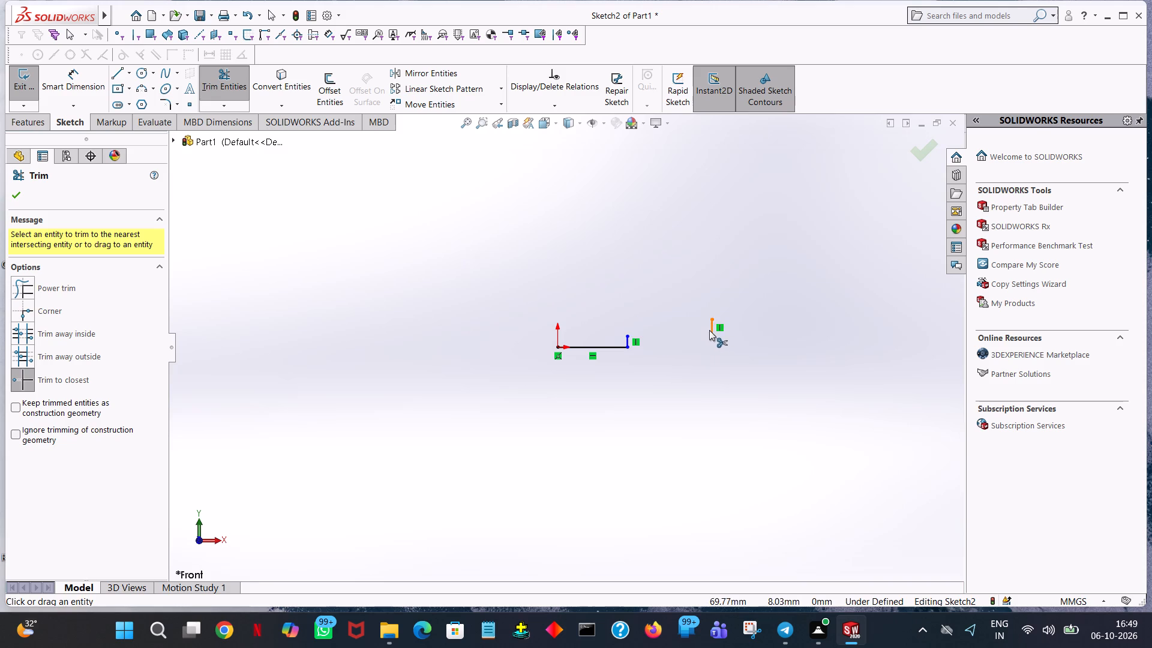
{"action": "left_click", "coordinate": [709, 330]}
{"action": "left_click", "coordinate": [620, 342]}
{"action": "left_click", "coordinate": [618, 347]}
{"action": "left_click", "coordinate": [625, 338]}
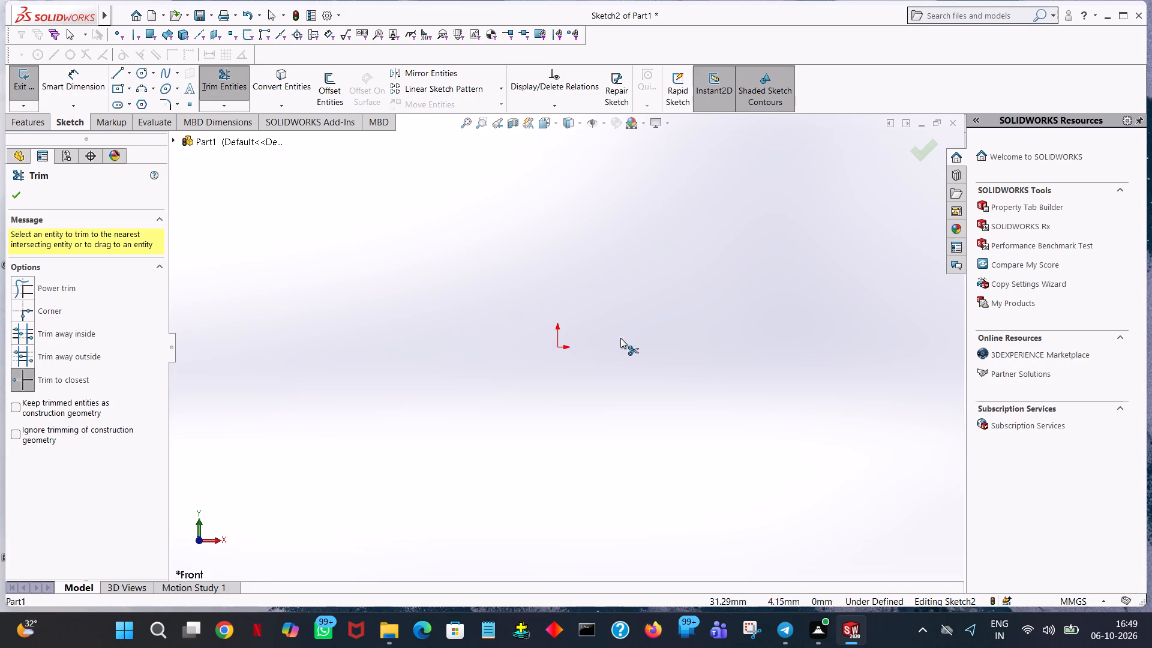
{"action": "left_click", "coordinate": [18, 187]}
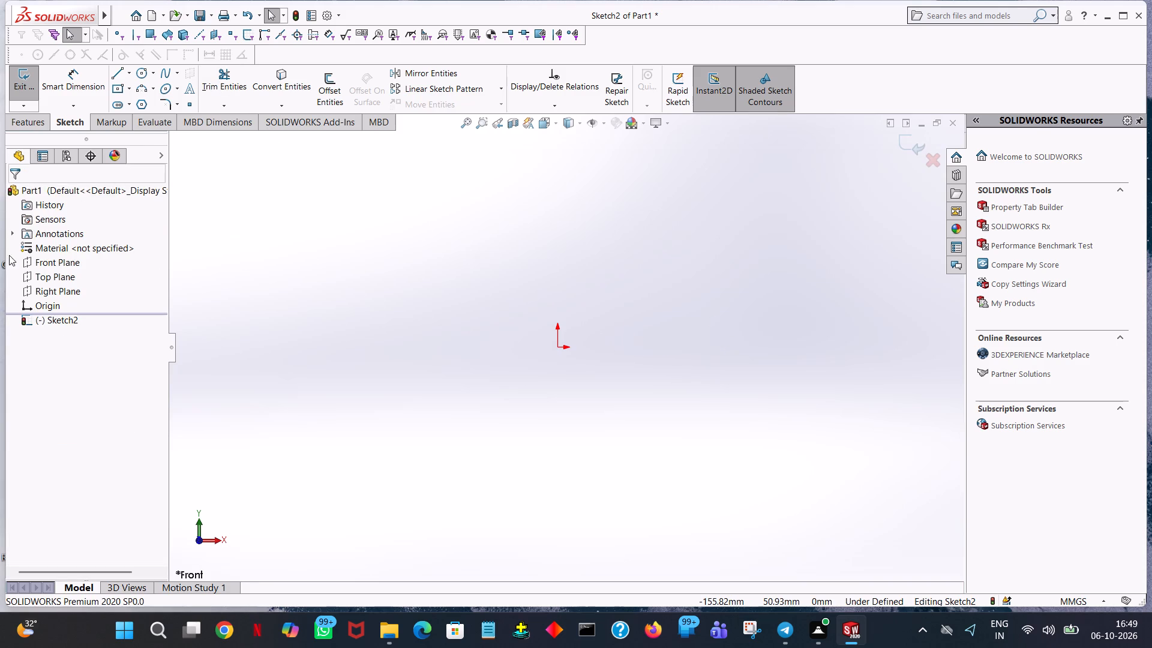
Start a new sketch on the Top Plane and draw a circle of radius 64/2 mm centred on the origin.
{"action": "left_click", "coordinate": [55, 274]}
{"action": "left_click", "coordinate": [65, 260]}
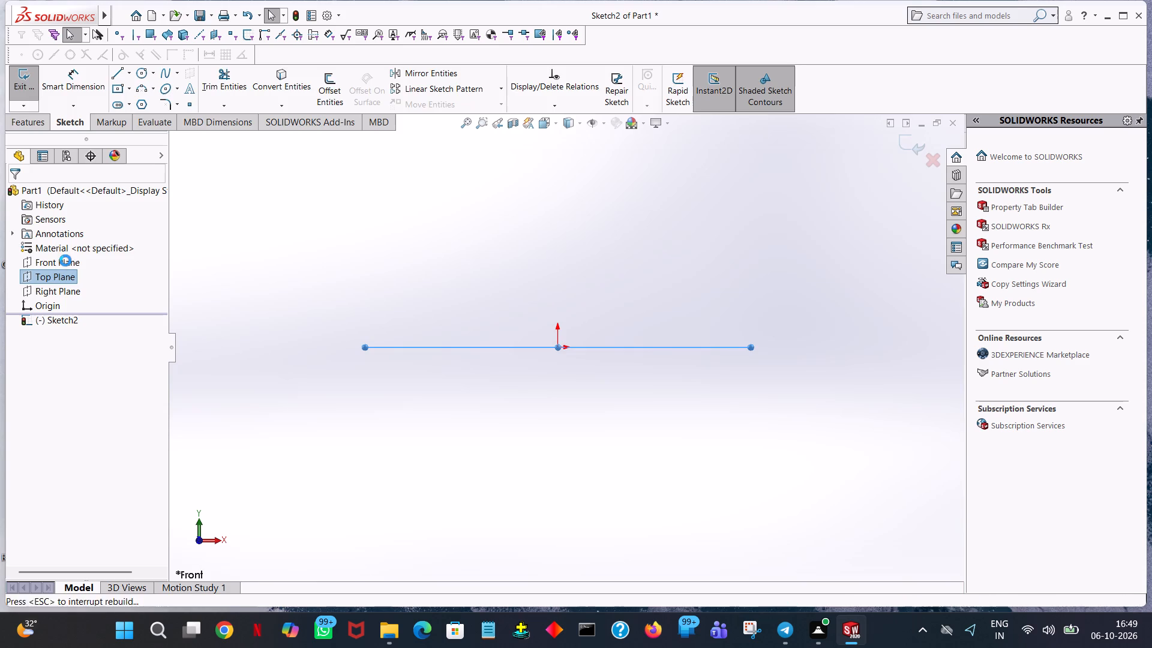
{"action": "left_click", "coordinate": [64, 280]}
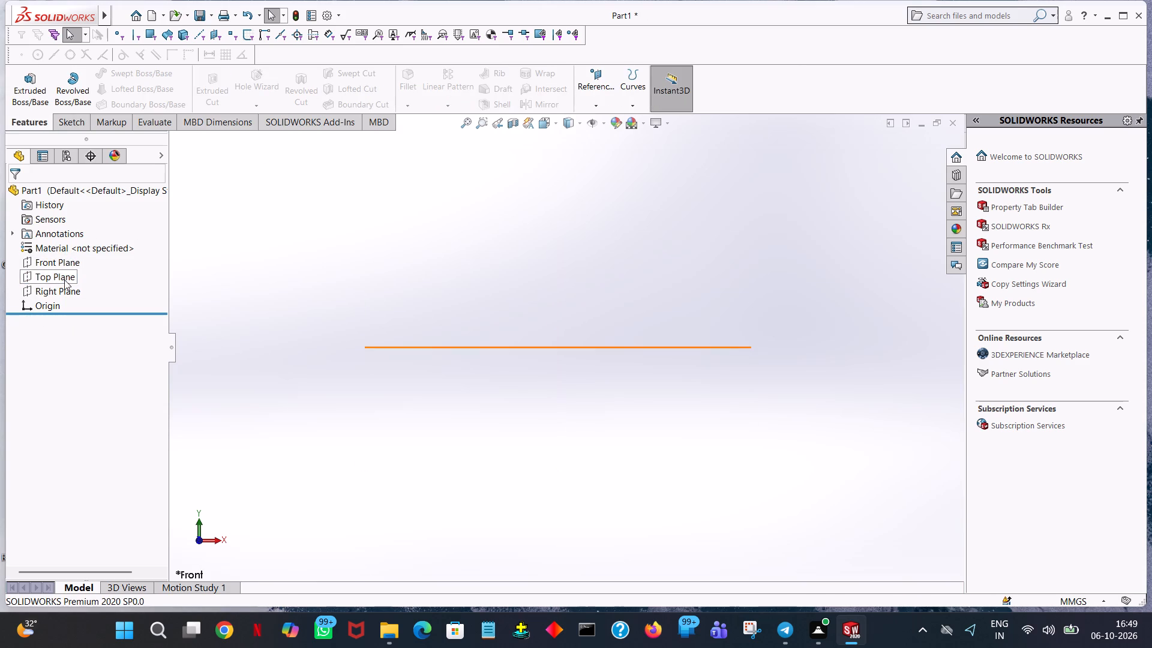
{"action": "left_click", "coordinate": [73, 266]}
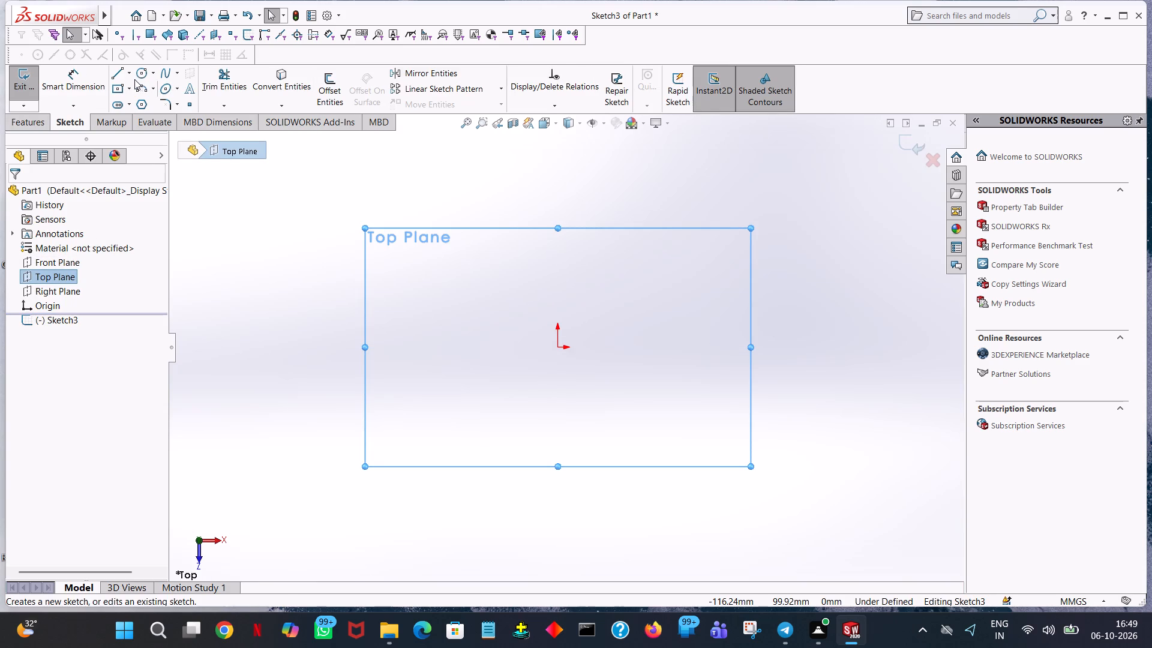
{"action": "left_click", "coordinate": [136, 74]}
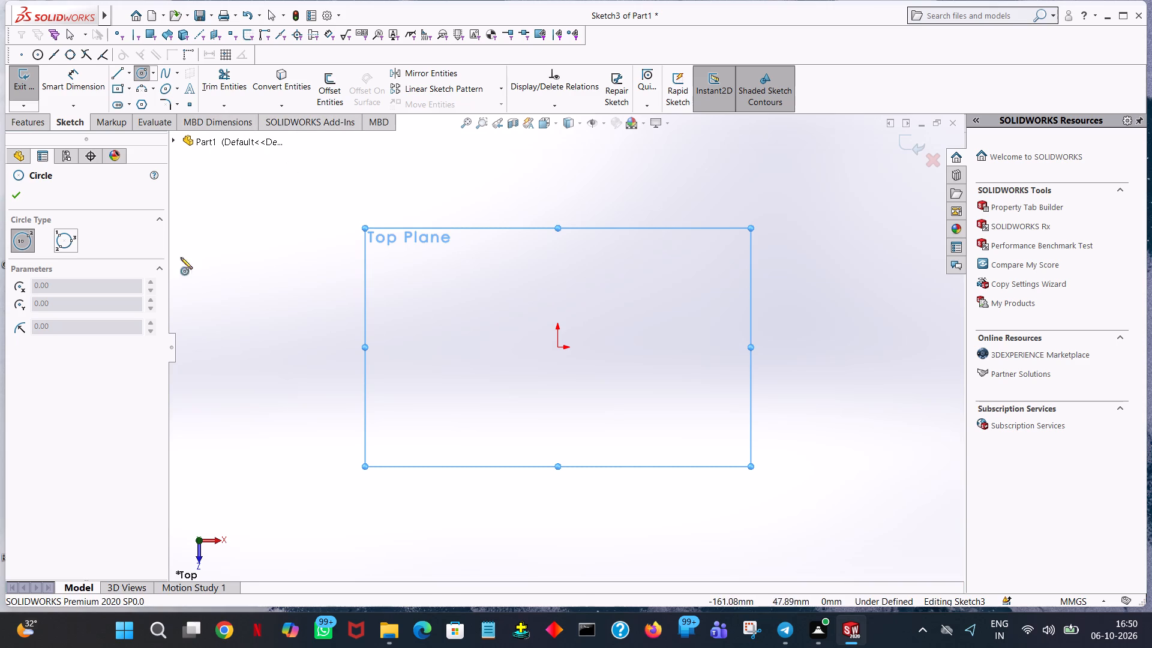
{"action": "left_click", "coordinate": [557, 349]}
{"action": "left_click", "coordinate": [572, 271]}
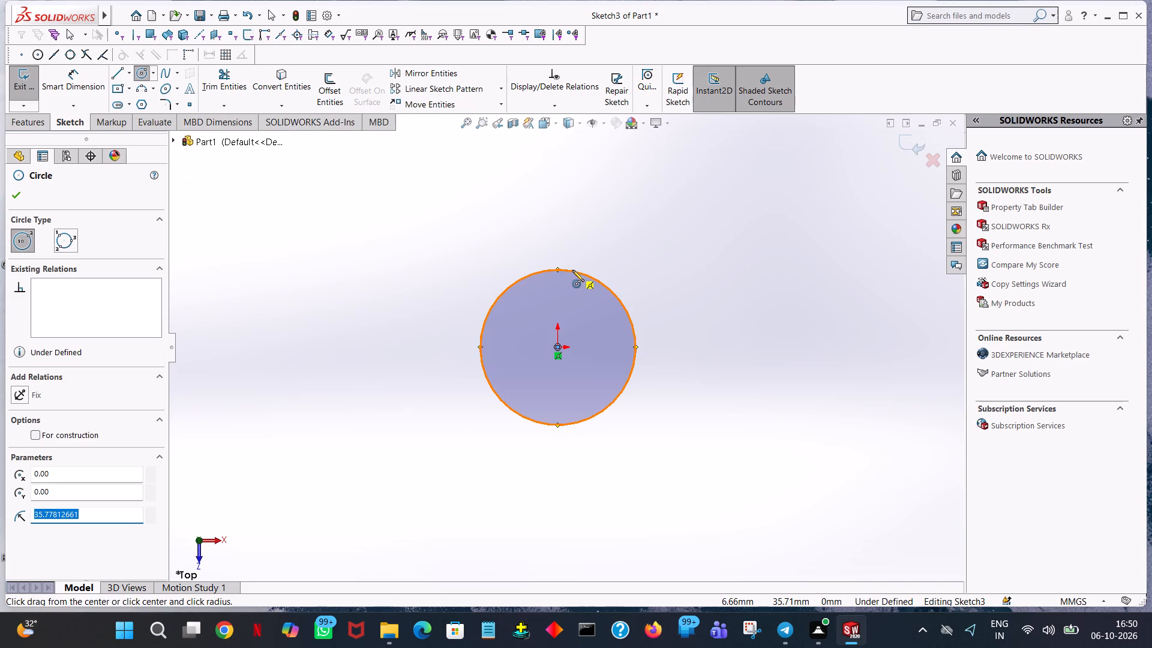
{"action": "type", "text": "64"}
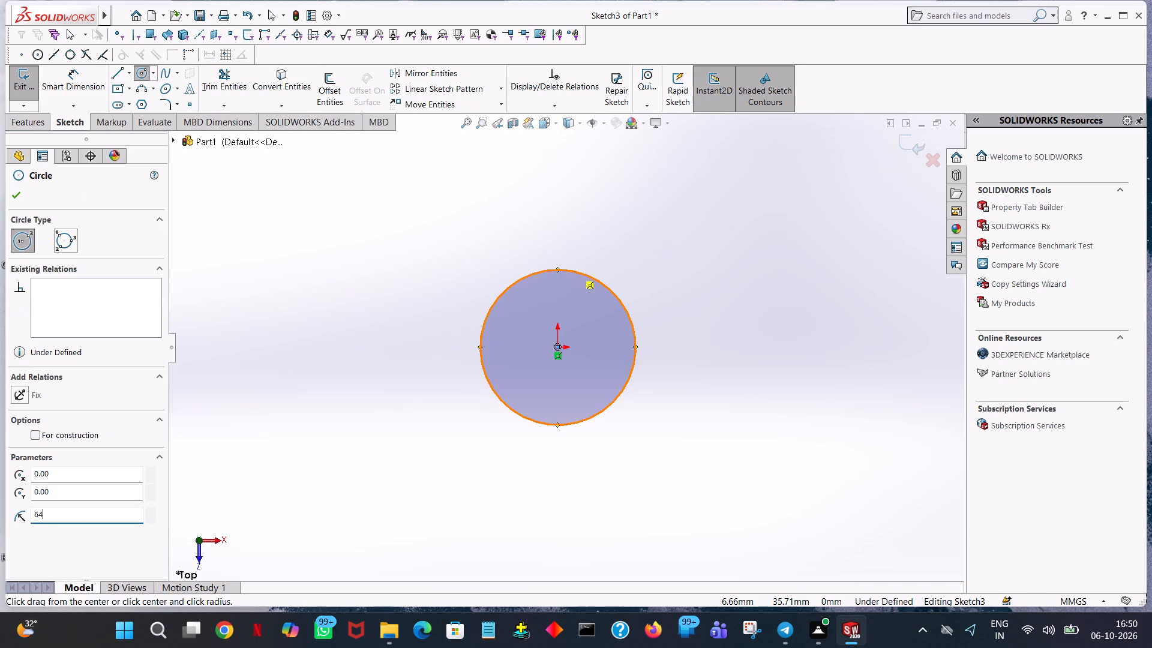
{"action": "type", "text": "/2"}
{"action": "key", "text": "Return"}
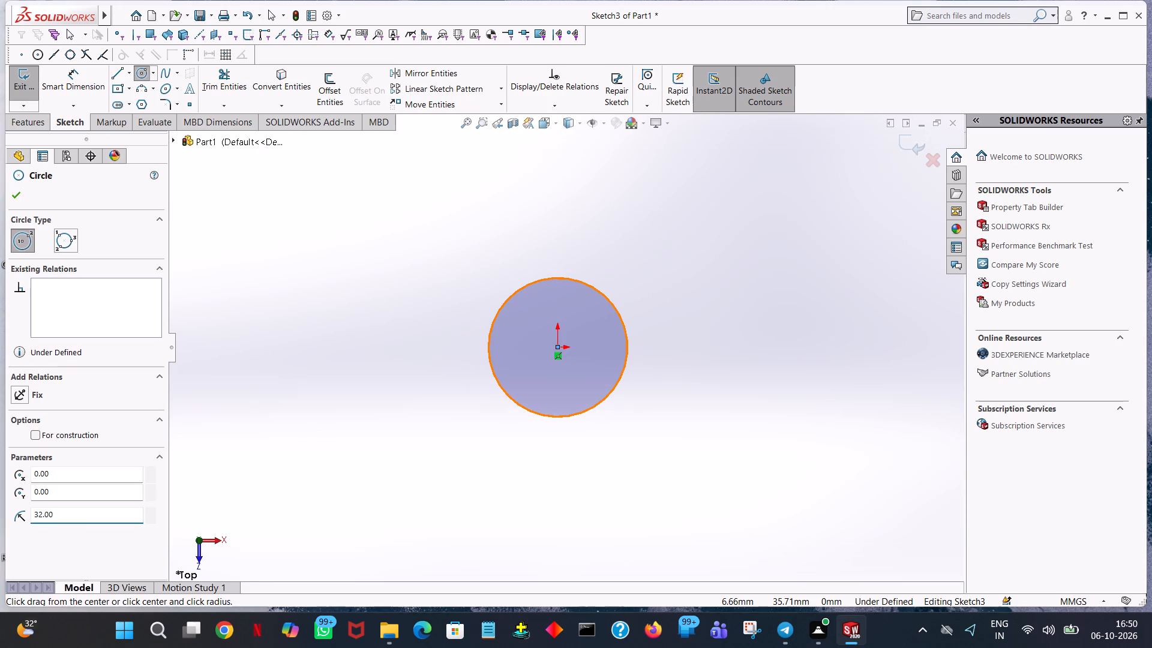
{"action": "left_click", "coordinate": [7, 200]}
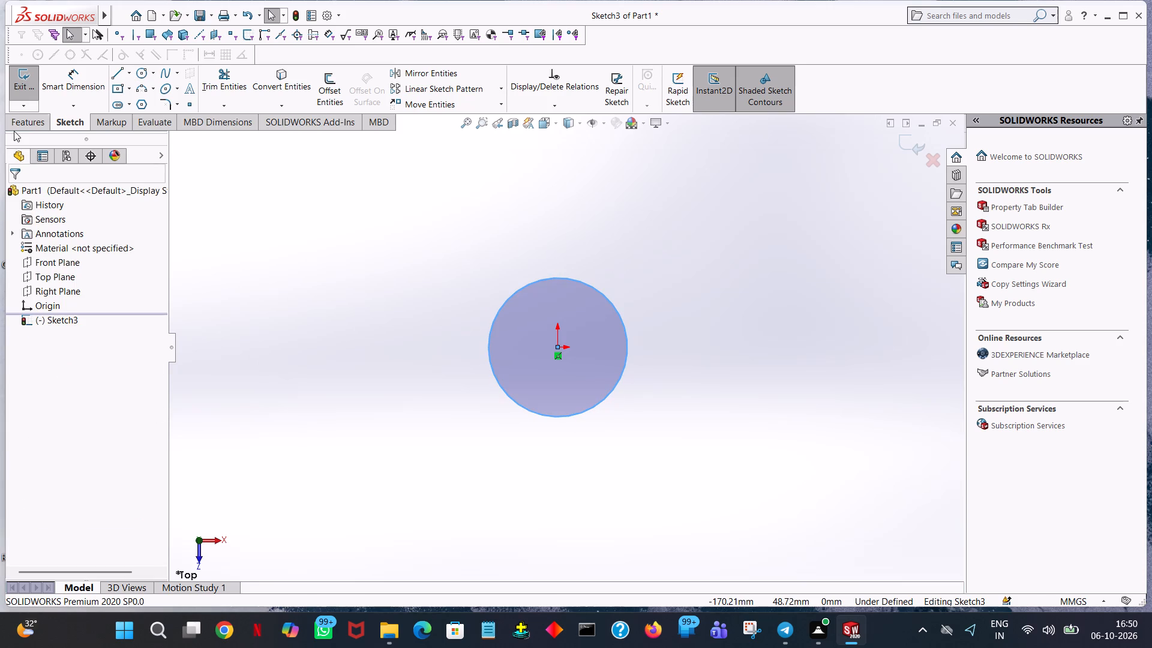
Extrude the circle as a boss with a blind depth of 5 mm.
{"action": "left_click", "coordinate": [22, 125]}
{"action": "left_click", "coordinate": [36, 94]}
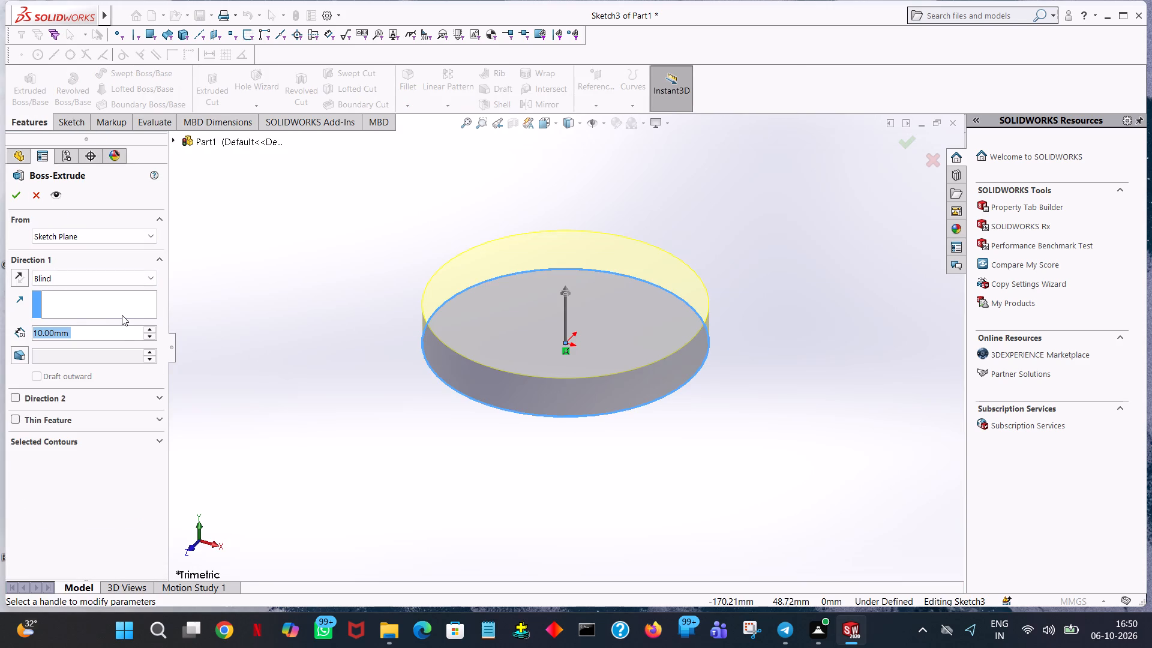
{"action": "key", "text": "5"}
{"action": "key", "text": "Return"}
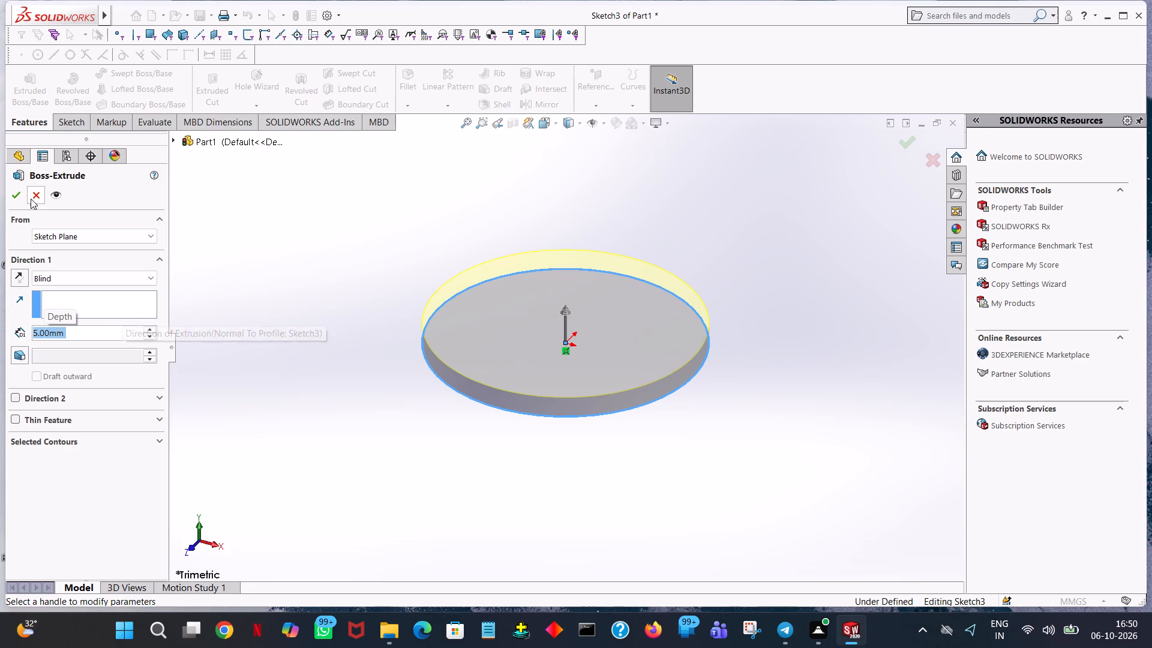
{"action": "left_click", "coordinate": [19, 196]}
{"action": "left_click", "coordinate": [362, 226]}
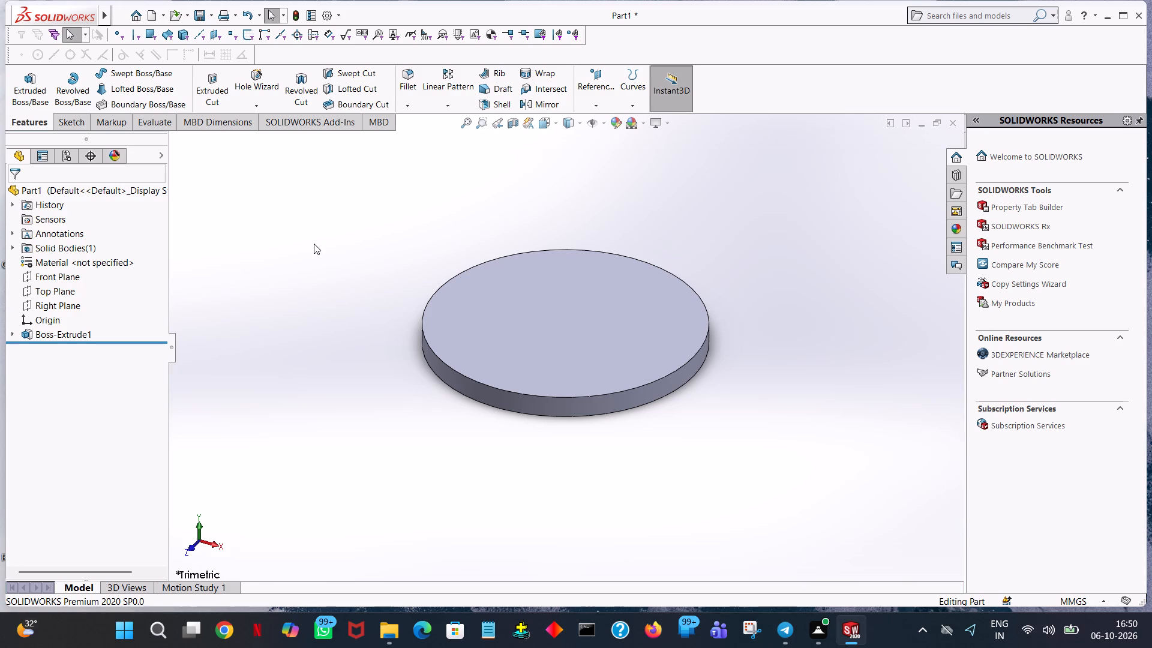
Start another boss extrude on the disc's upper face and sketch an origin-centred circle of about 50.3 mm radius.
{"action": "left_click", "coordinate": [25, 92]}
{"action": "left_click", "coordinate": [490, 320]}
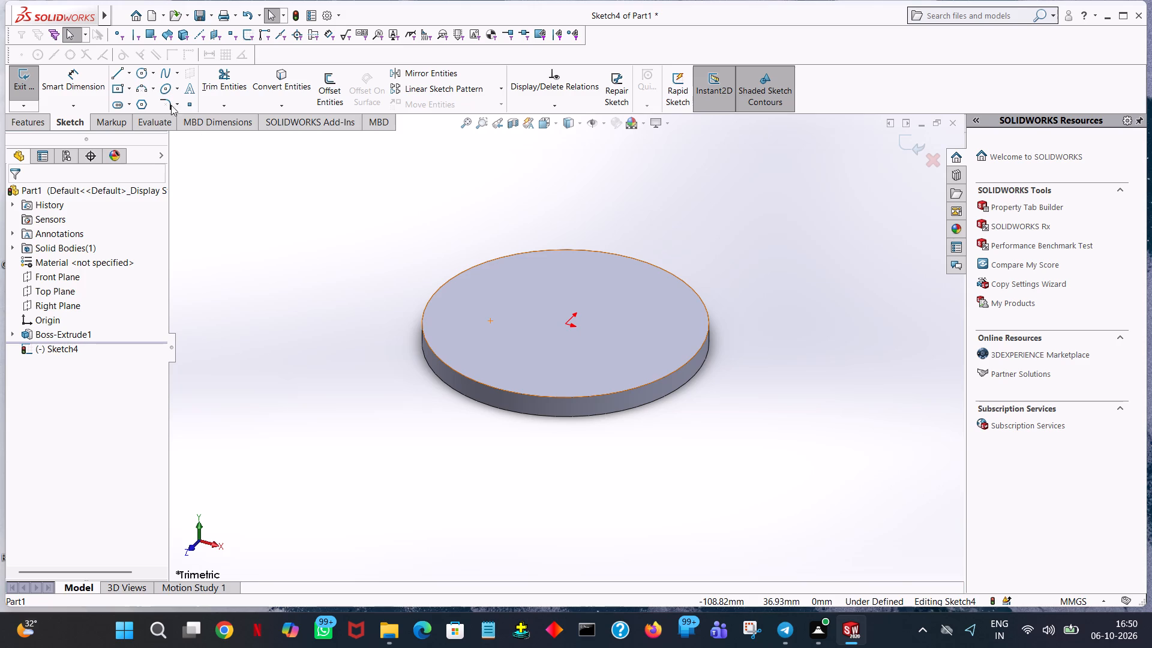
{"action": "left_click", "coordinate": [139, 75]}
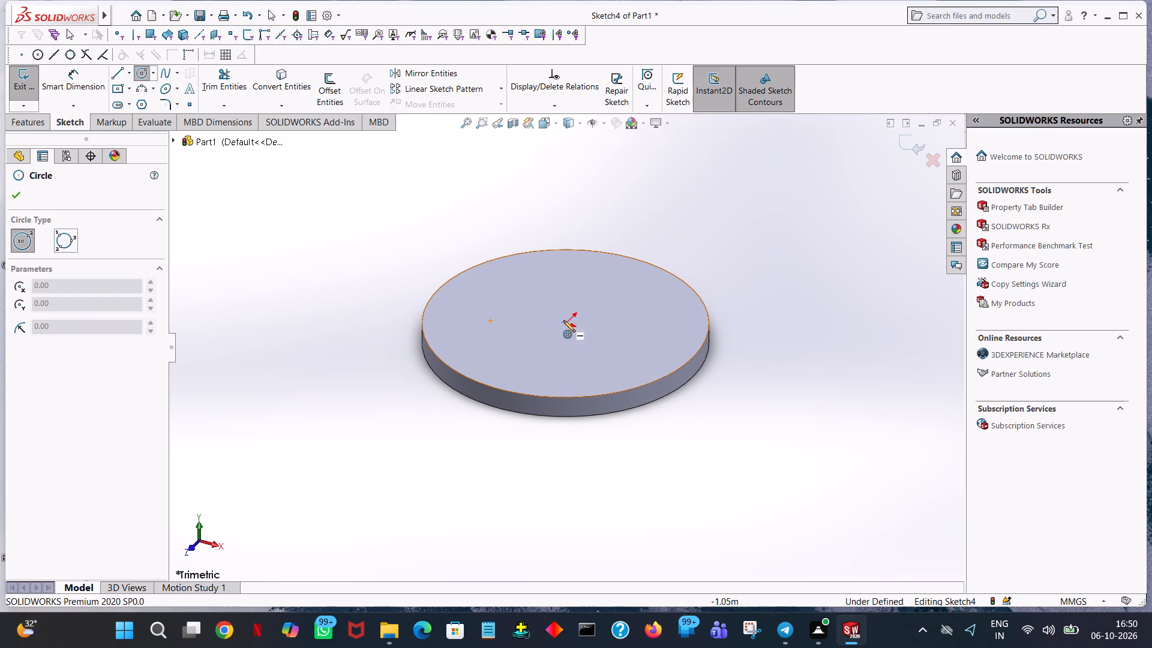
{"action": "left_click", "coordinate": [565, 325]}
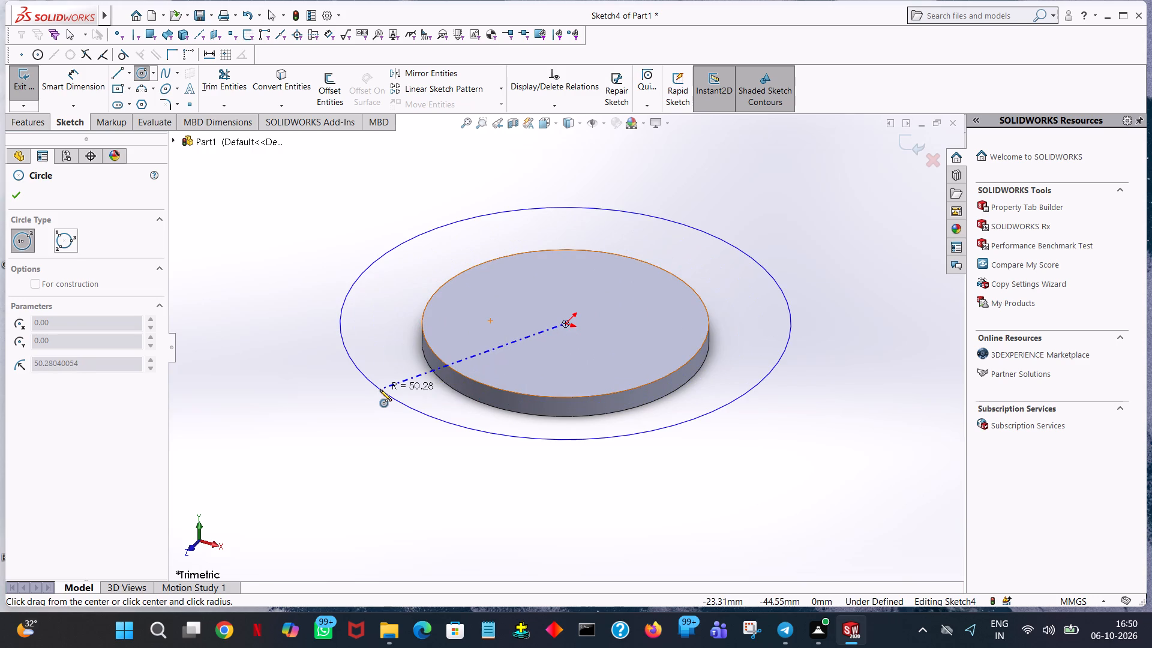
{"action": "left_click", "coordinate": [380, 389]}
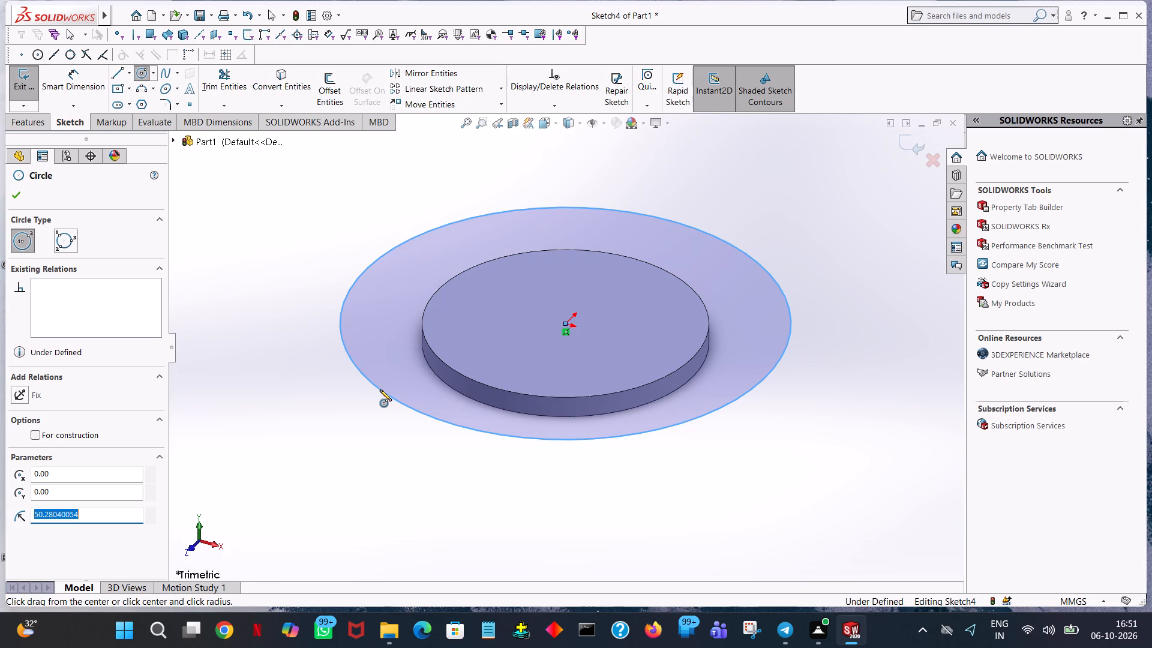
{"action": "right_click", "coordinate": [373, 404]}
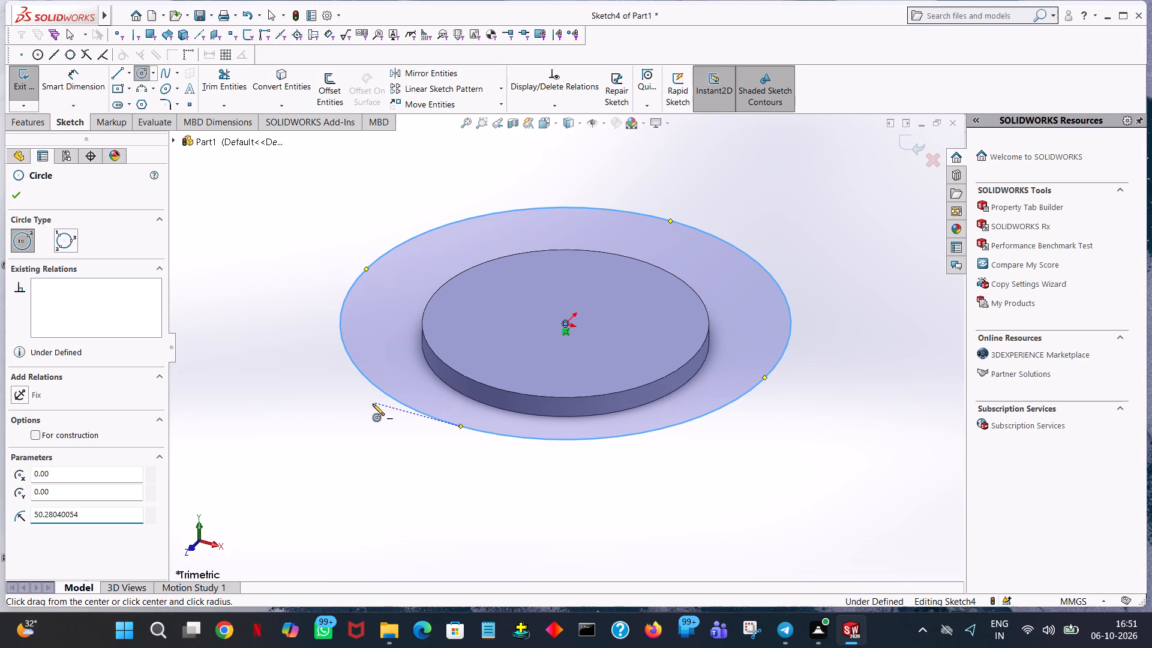
{"action": "left_click", "coordinate": [392, 413]}
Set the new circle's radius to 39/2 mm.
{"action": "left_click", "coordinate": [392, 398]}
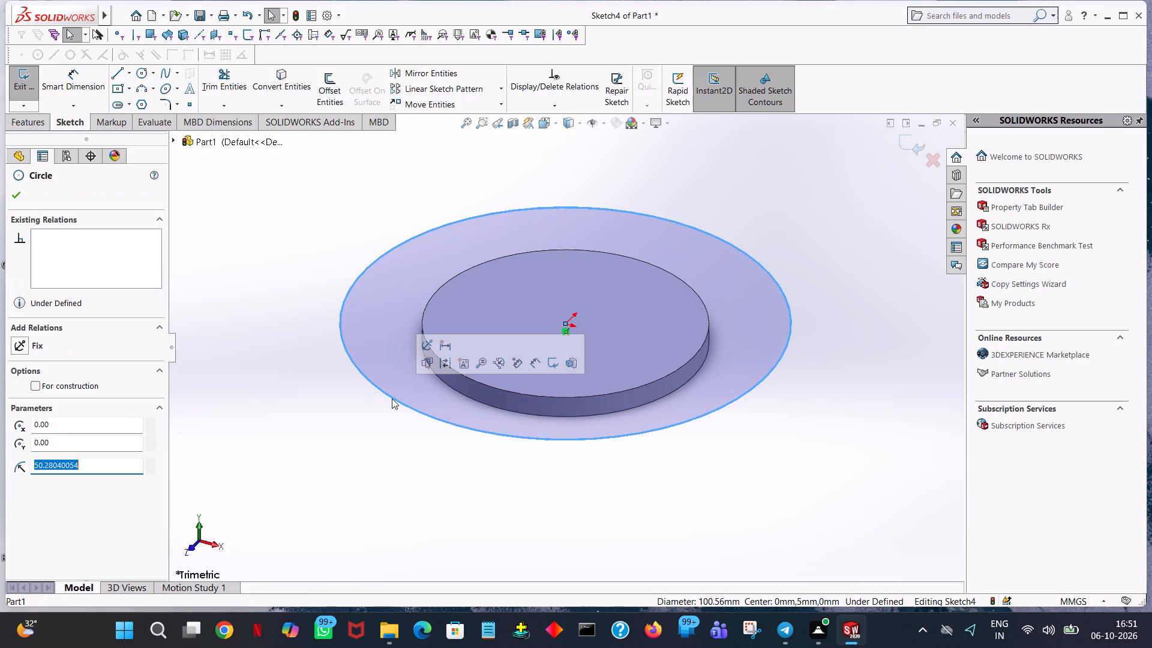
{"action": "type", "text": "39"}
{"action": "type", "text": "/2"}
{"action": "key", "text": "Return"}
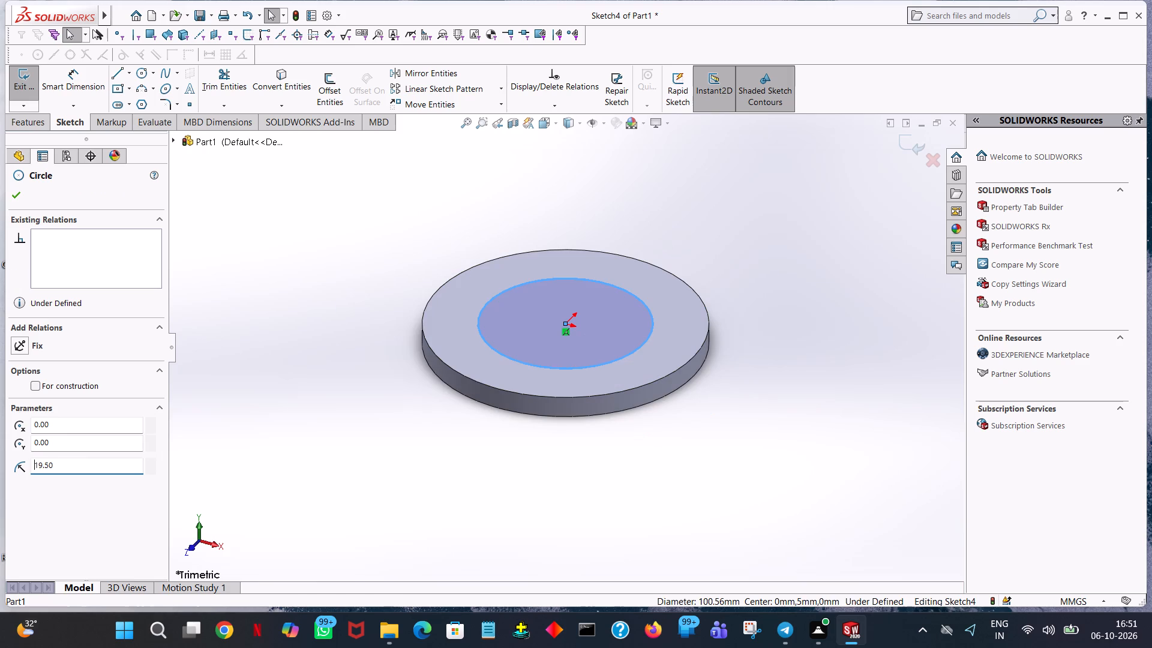
Set the circle's radius to 64/2 mm.
{"action": "left_click_drag", "start_coordinate": [77, 462], "coordinate": [22, 467]}
{"action": "type", "text": "64/2"}
{"action": "key", "text": "Return"}
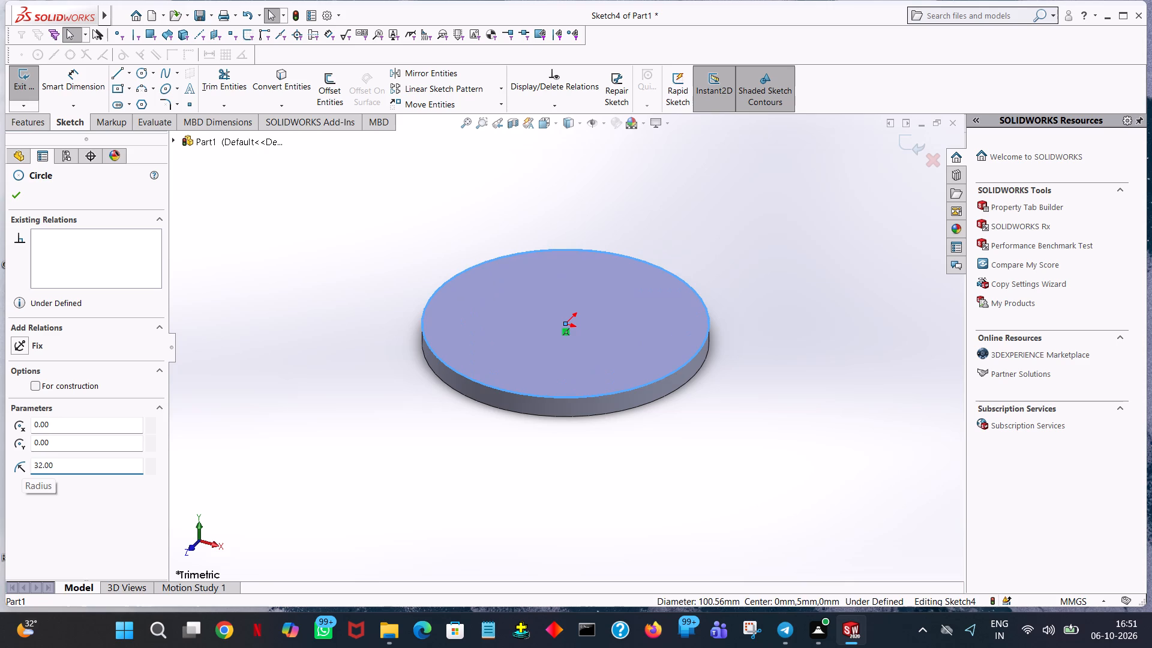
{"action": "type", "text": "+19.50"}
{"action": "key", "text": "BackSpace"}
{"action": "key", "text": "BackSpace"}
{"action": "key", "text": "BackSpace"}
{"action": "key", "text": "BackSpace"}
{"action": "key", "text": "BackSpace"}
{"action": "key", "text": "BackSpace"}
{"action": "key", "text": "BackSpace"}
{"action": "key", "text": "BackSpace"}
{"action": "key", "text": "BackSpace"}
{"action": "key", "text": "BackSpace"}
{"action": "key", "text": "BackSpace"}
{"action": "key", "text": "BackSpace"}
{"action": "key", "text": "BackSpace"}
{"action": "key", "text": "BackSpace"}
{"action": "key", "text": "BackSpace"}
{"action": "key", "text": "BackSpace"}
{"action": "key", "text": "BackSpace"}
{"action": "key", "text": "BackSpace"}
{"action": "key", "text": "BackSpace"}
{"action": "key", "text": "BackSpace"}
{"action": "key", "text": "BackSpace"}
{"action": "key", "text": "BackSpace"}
Add 19.50 mm to the circle's radius, entering it as 32.00+19.50, and finish the circle.
{"action": "left_click", "coordinate": [97, 466]}
{"action": "type", "text": "+19"}
{"action": "type", "text": ".50"}
{"action": "key", "text": "Return"}
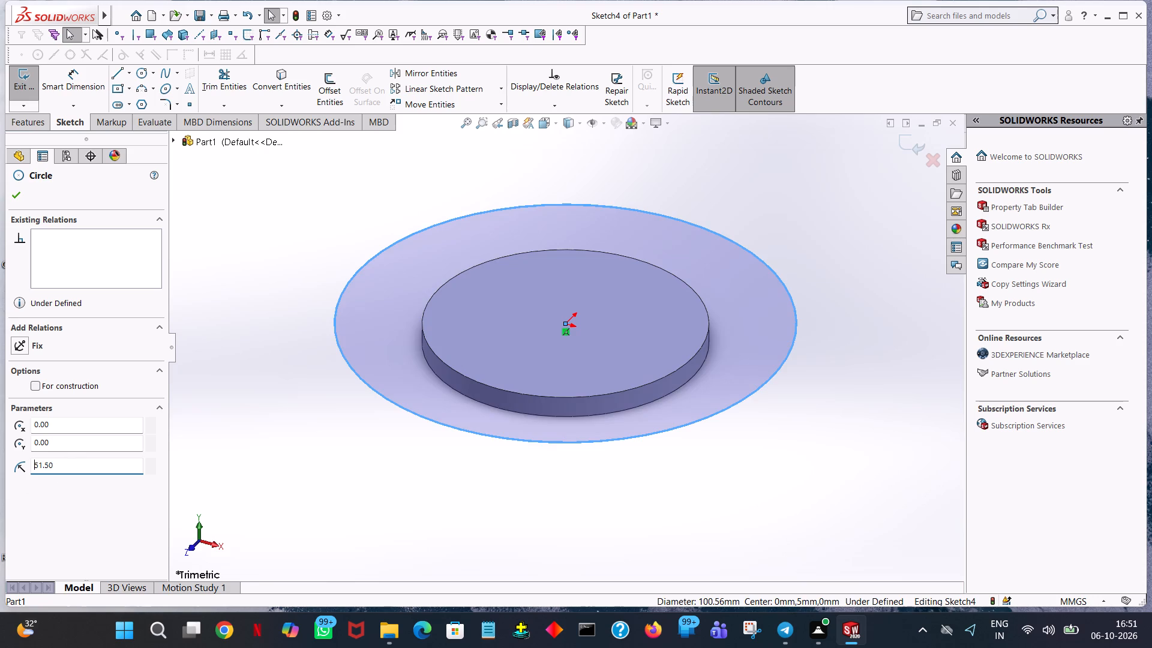
{"action": "left_click", "coordinate": [21, 193]}
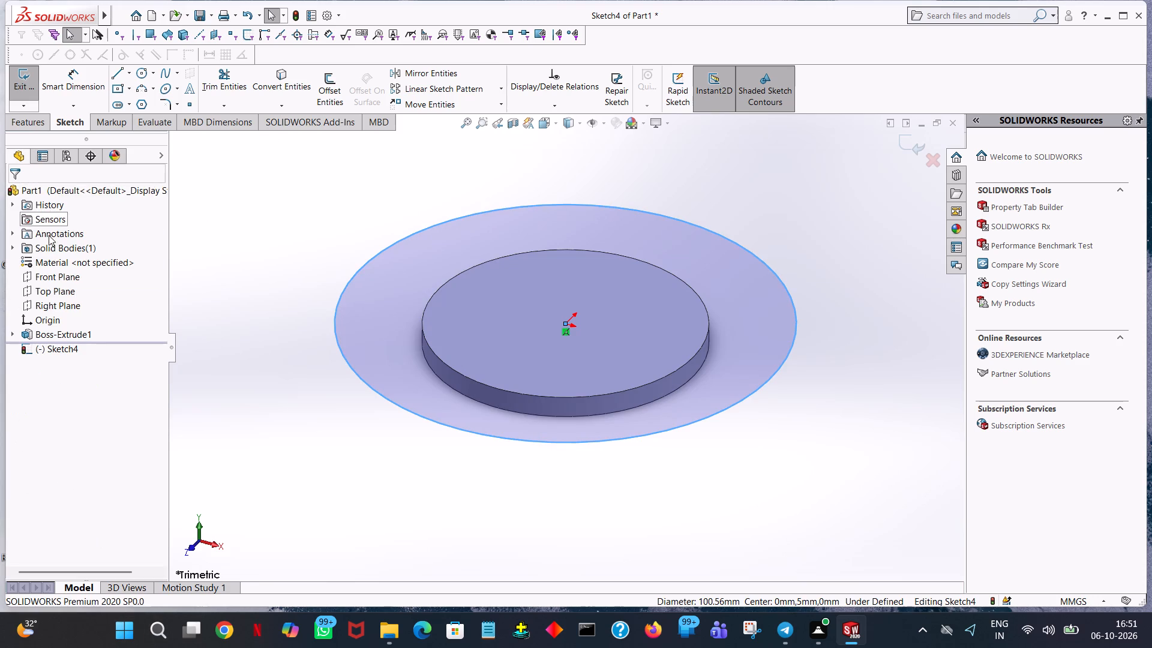
Extrude the enlarged circle as a merged boss with a blind depth of 8 mm.
{"action": "left_click", "coordinate": [13, 121]}
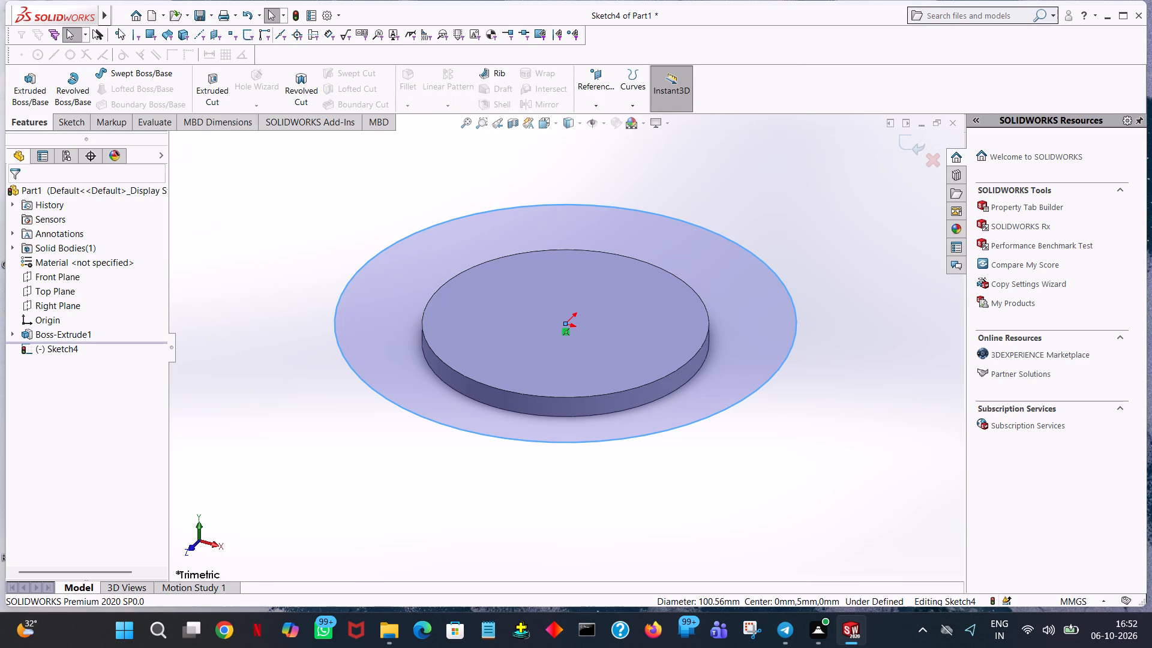
{"action": "left_click", "coordinate": [43, 90]}
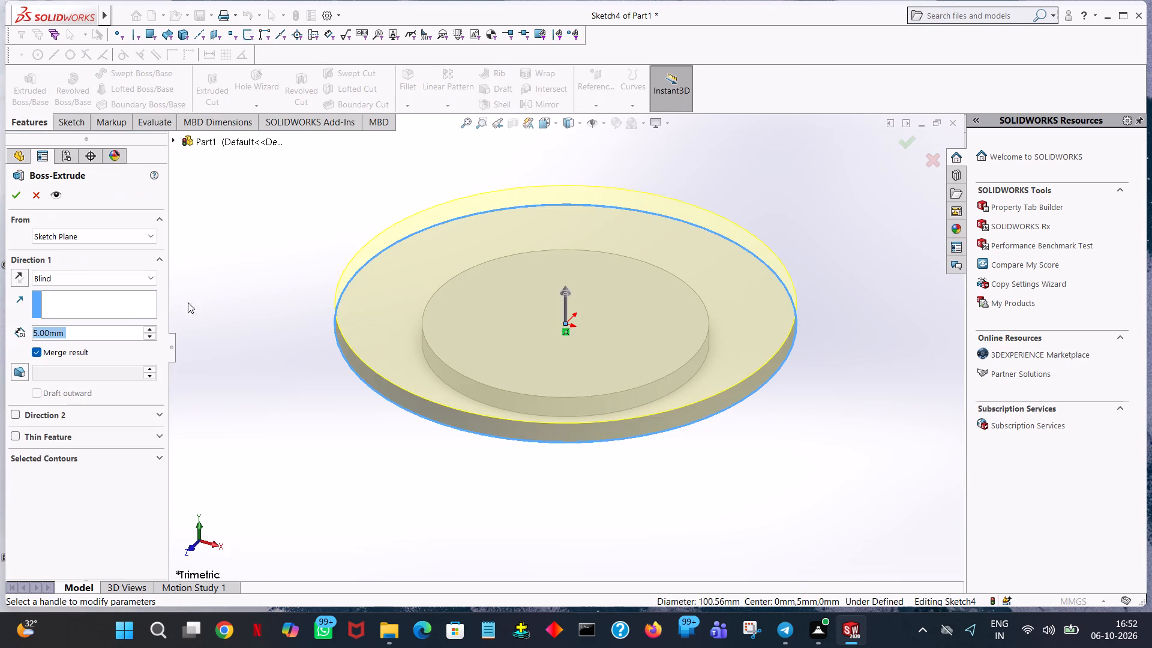
{"action": "key", "text": "8"}
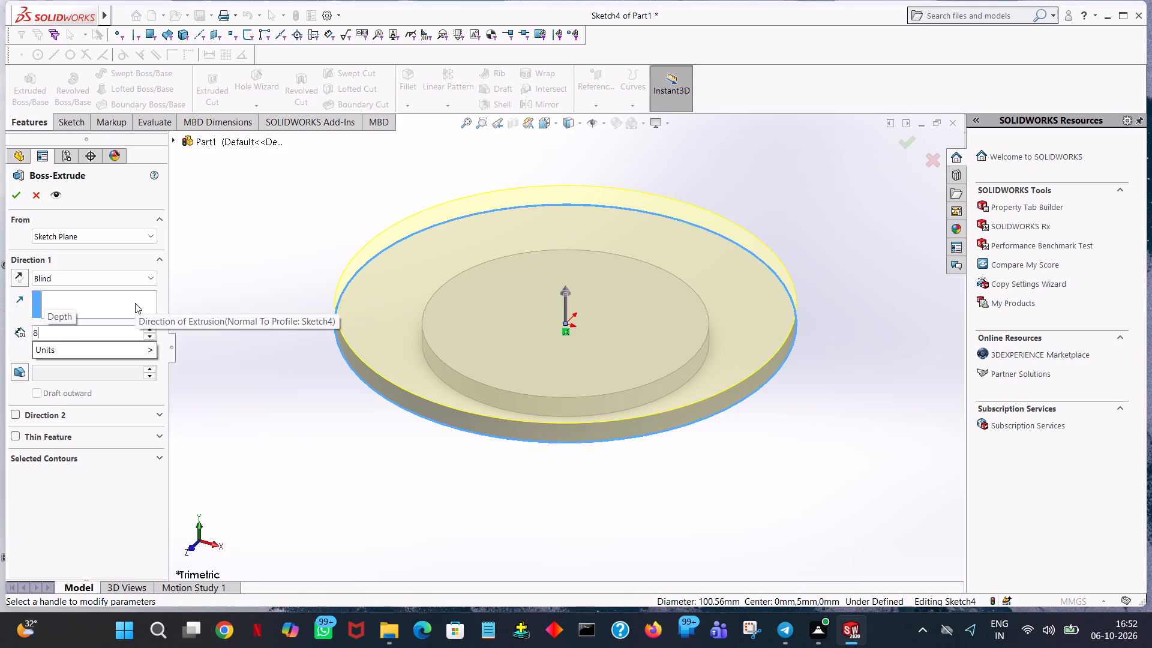
{"action": "key", "text": "Return"}
{"action": "left_click", "coordinate": [22, 196]}
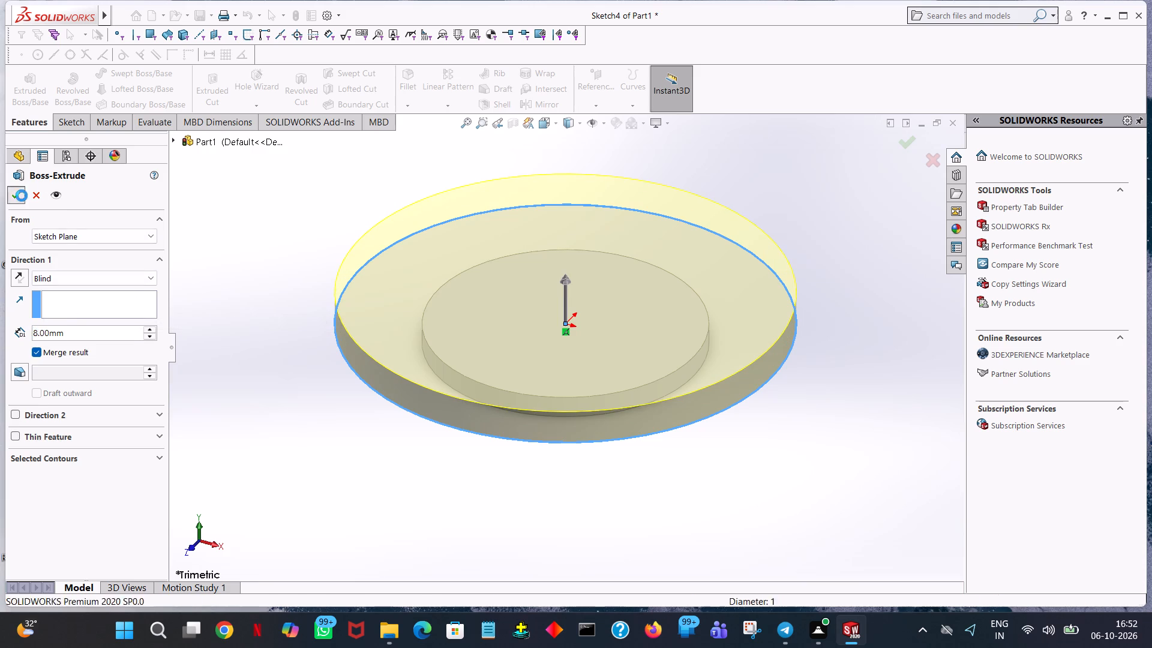
{"action": "left_click", "coordinate": [259, 191]}
Start another boss extrude on the larger disc's upper face and sketch an origin-centred circle with a radius of 35 mm.
{"action": "middle_click_drag", "start_coordinate": [775, 458], "coordinate": [785, 304]}
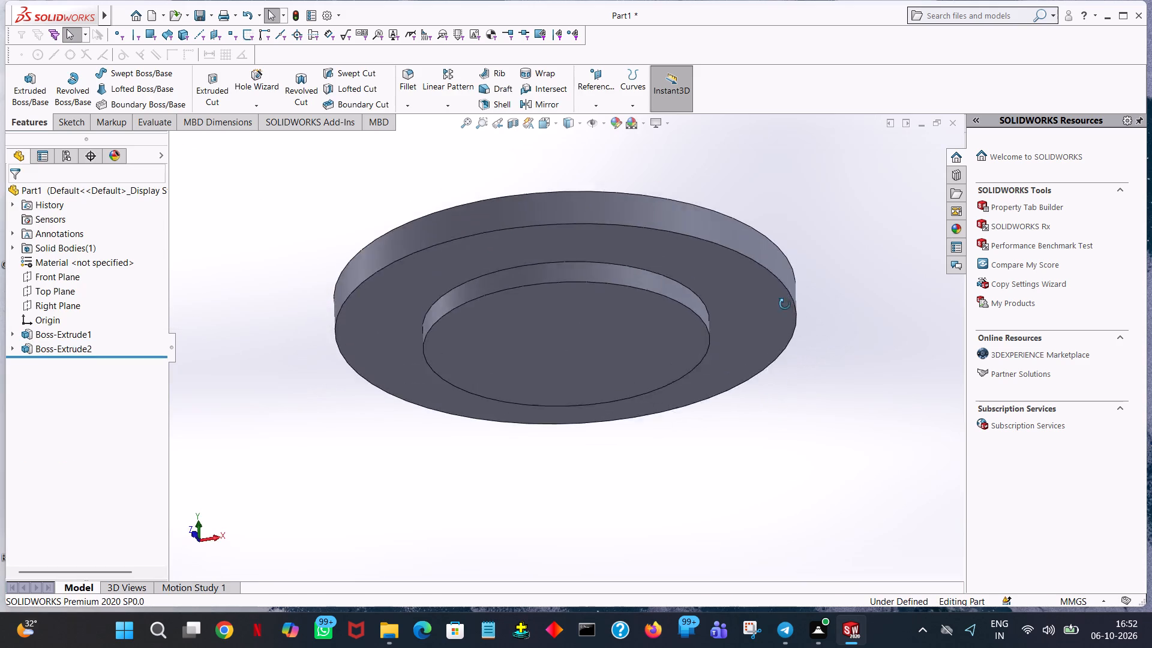
{"action": "middle_click_drag", "start_coordinate": [785, 304], "coordinate": [822, 416]}
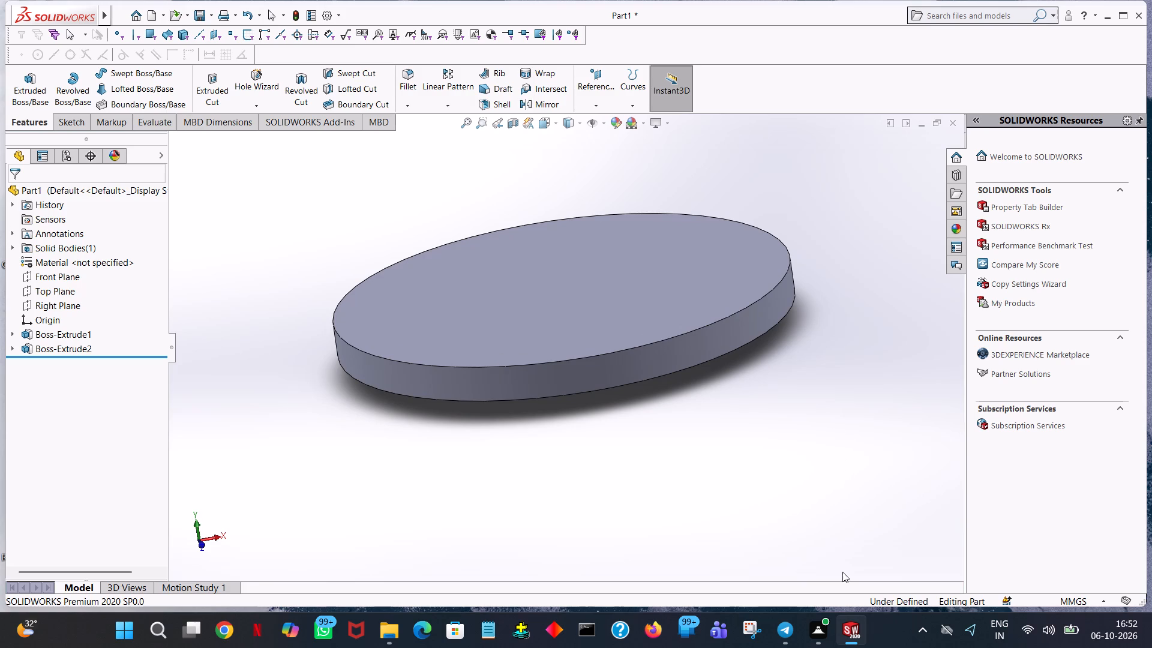
{"action": "left_click", "coordinate": [25, 97]}
{"action": "left_click", "coordinate": [521, 260]}
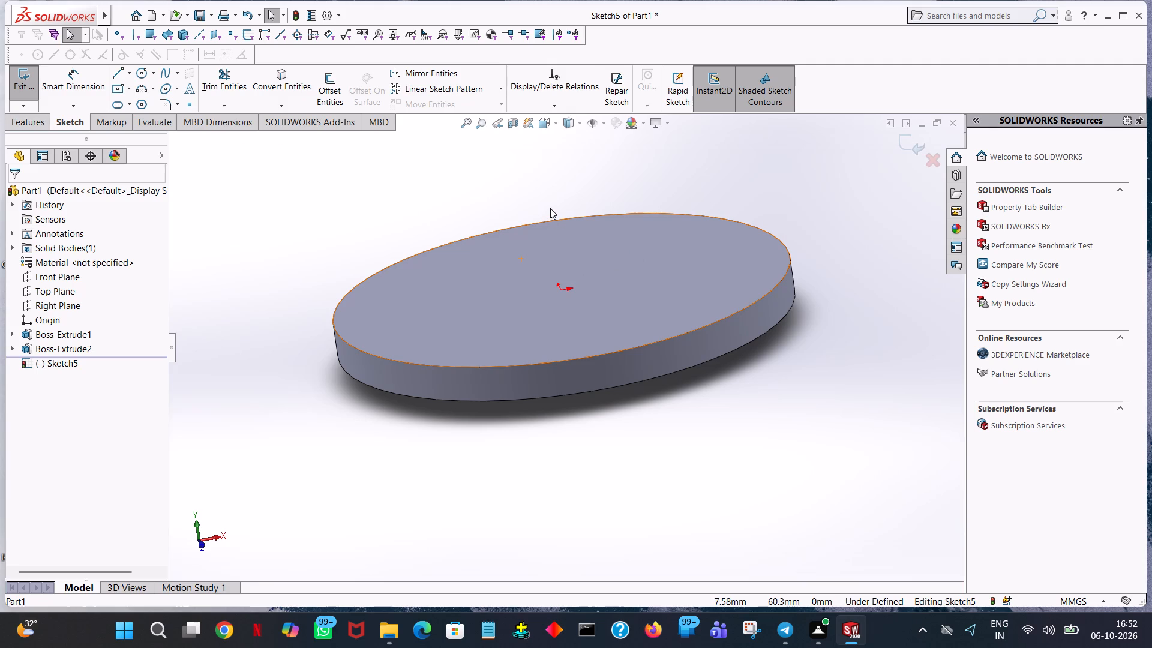
{"action": "left_click", "coordinate": [143, 75]}
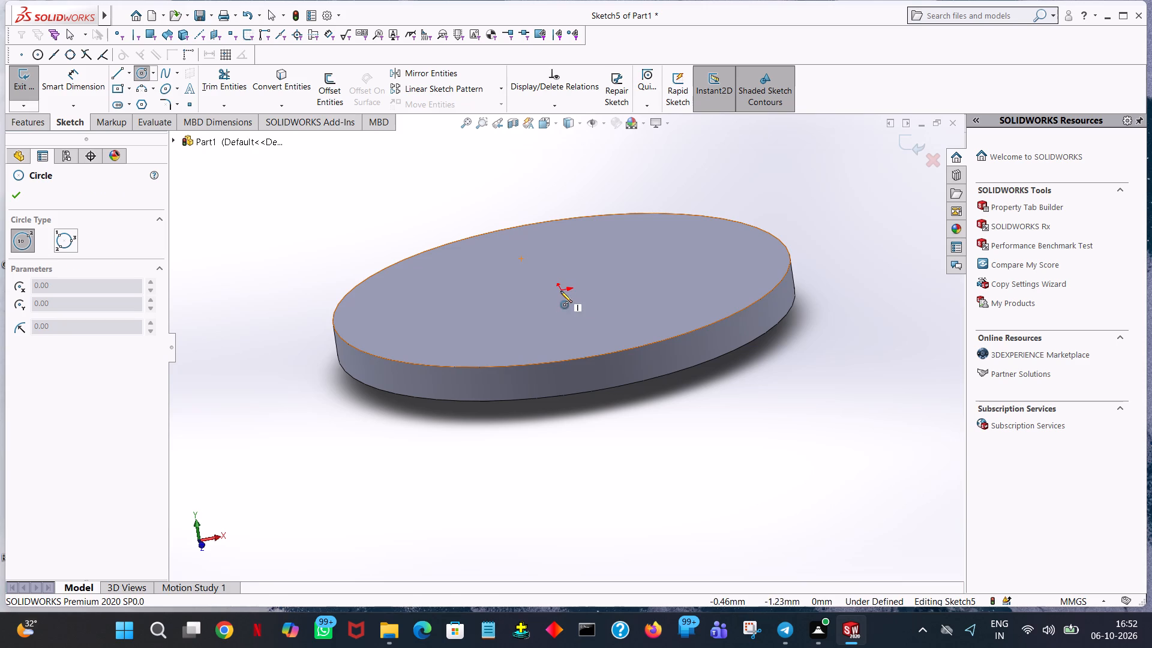
{"action": "left_click", "coordinate": [560, 291]}
{"action": "middle_click_drag", "start_coordinate": [576, 244], "coordinate": [584, 384]}
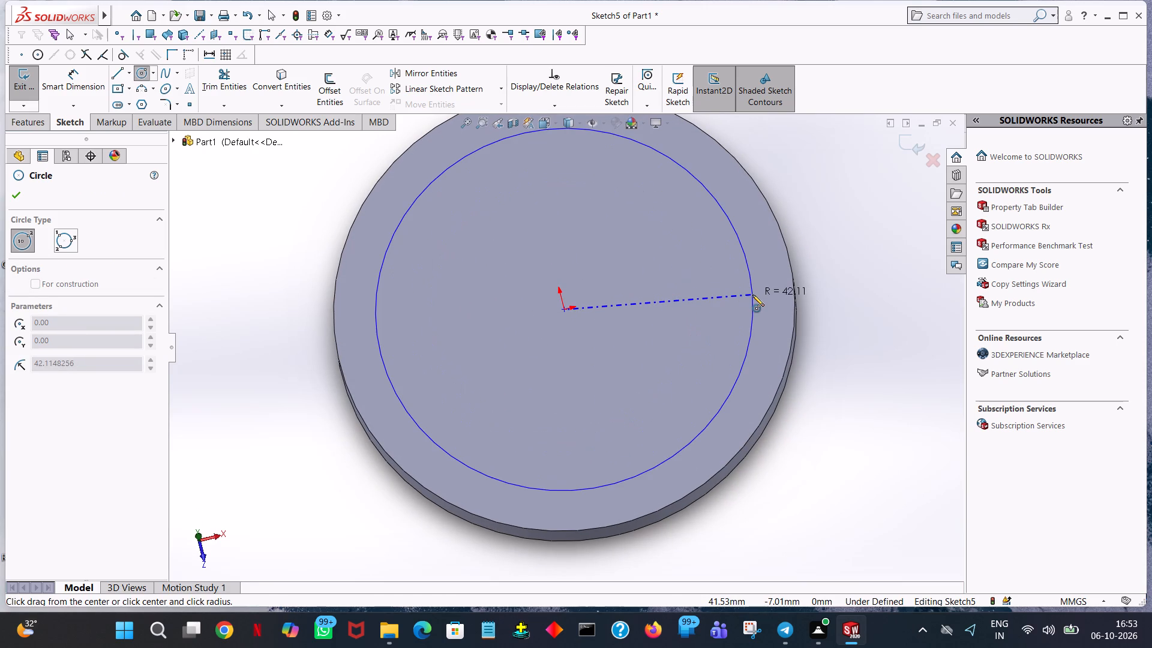
{"action": "left_click", "coordinate": [737, 296]}
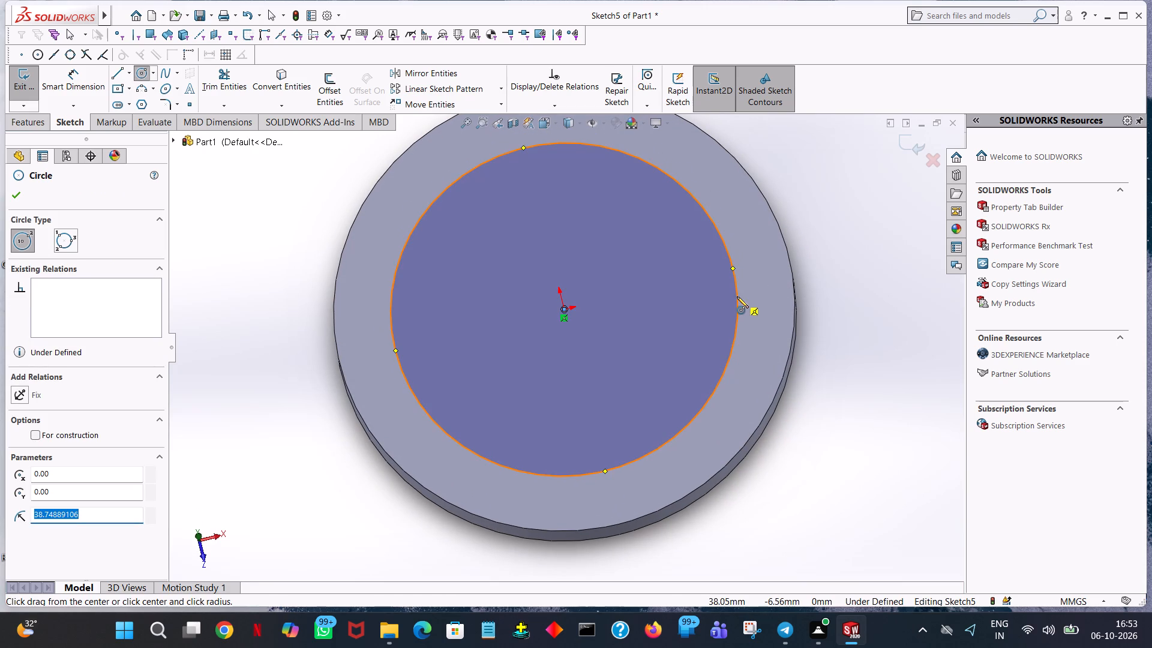
{"action": "type", "text": "35"}
{"action": "key", "text": "Return"}
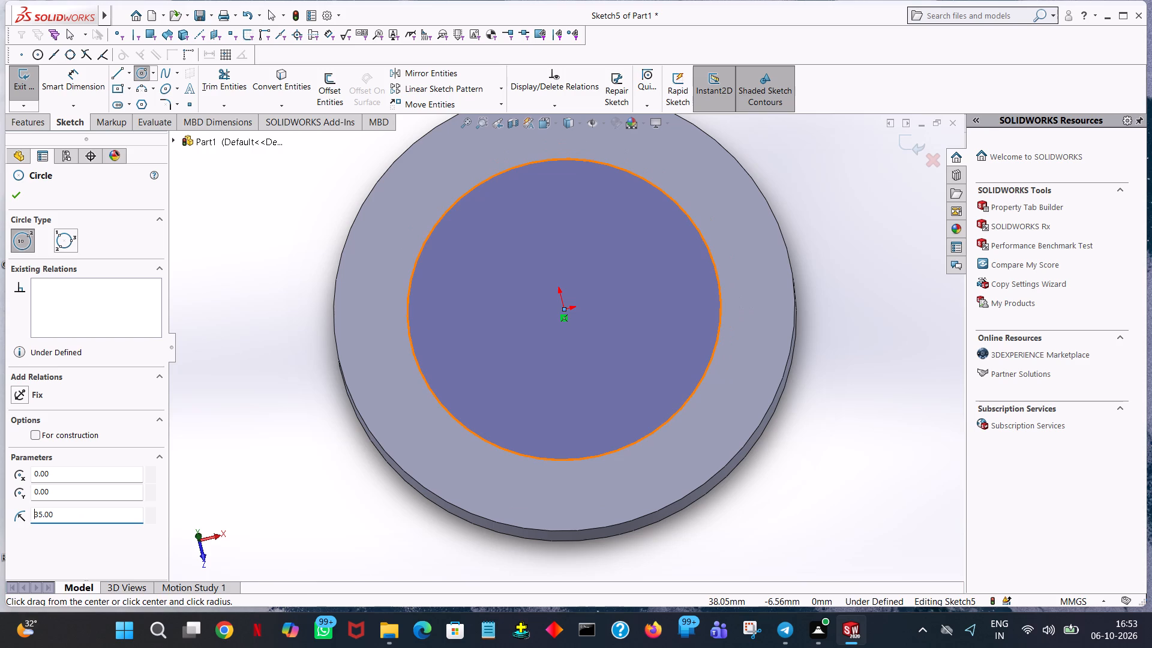
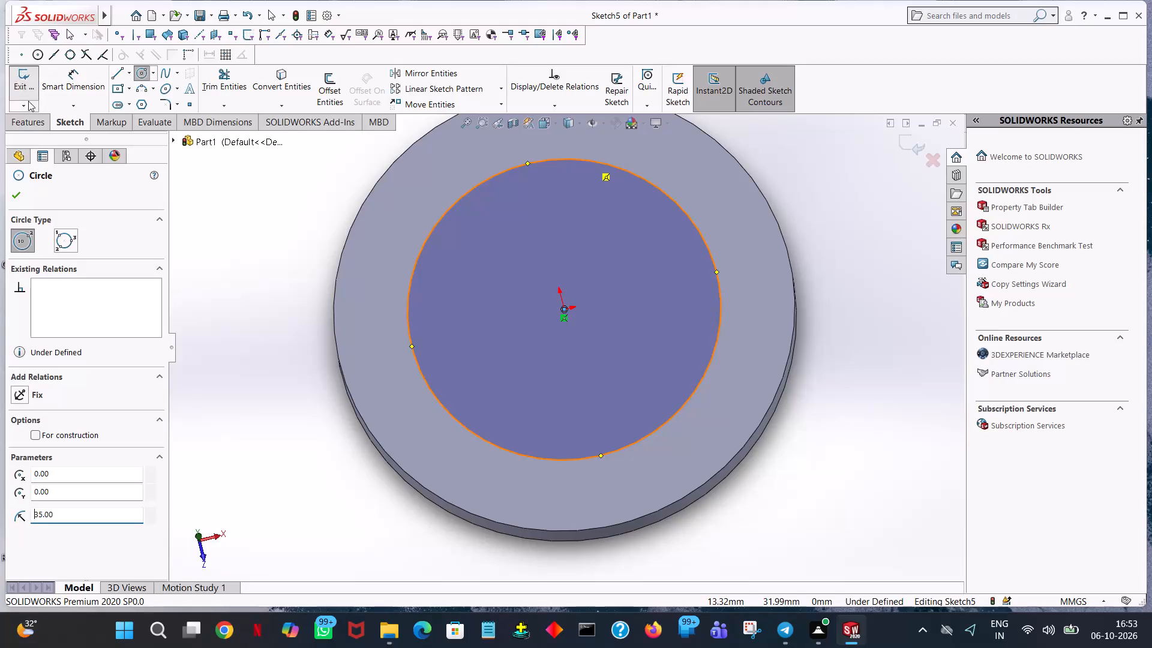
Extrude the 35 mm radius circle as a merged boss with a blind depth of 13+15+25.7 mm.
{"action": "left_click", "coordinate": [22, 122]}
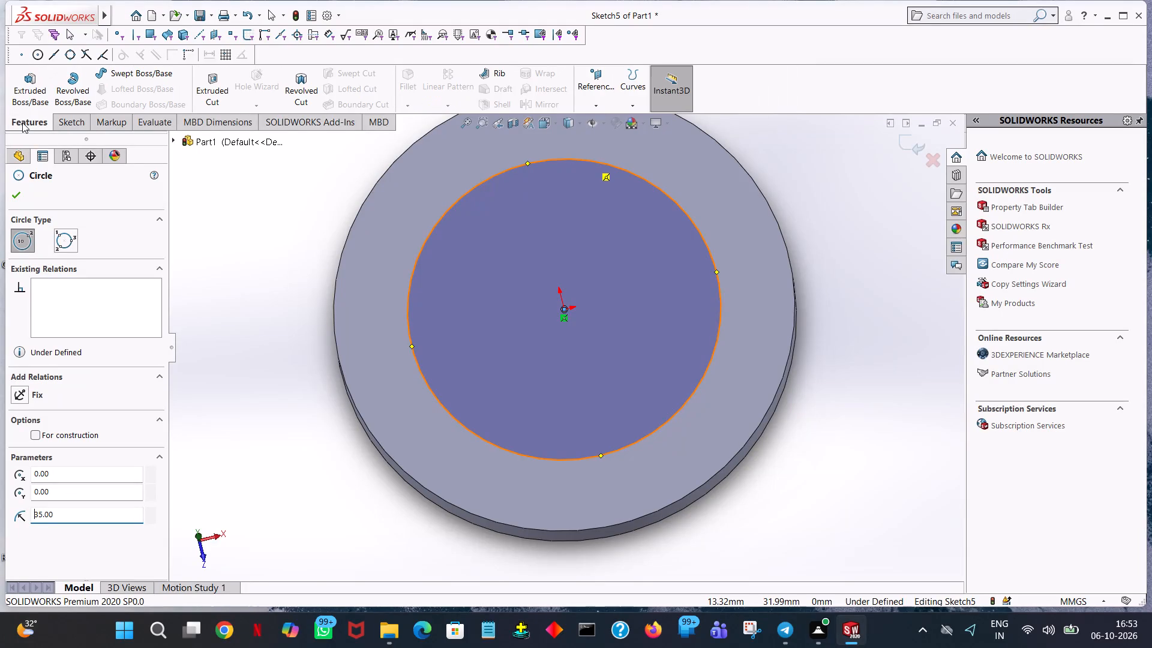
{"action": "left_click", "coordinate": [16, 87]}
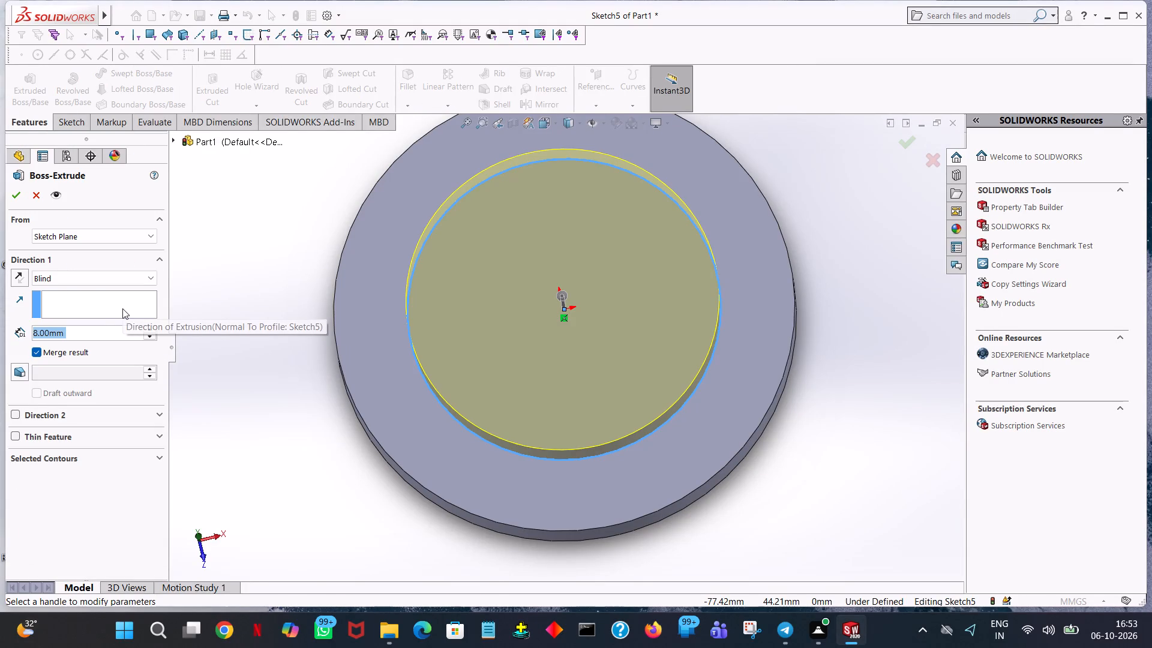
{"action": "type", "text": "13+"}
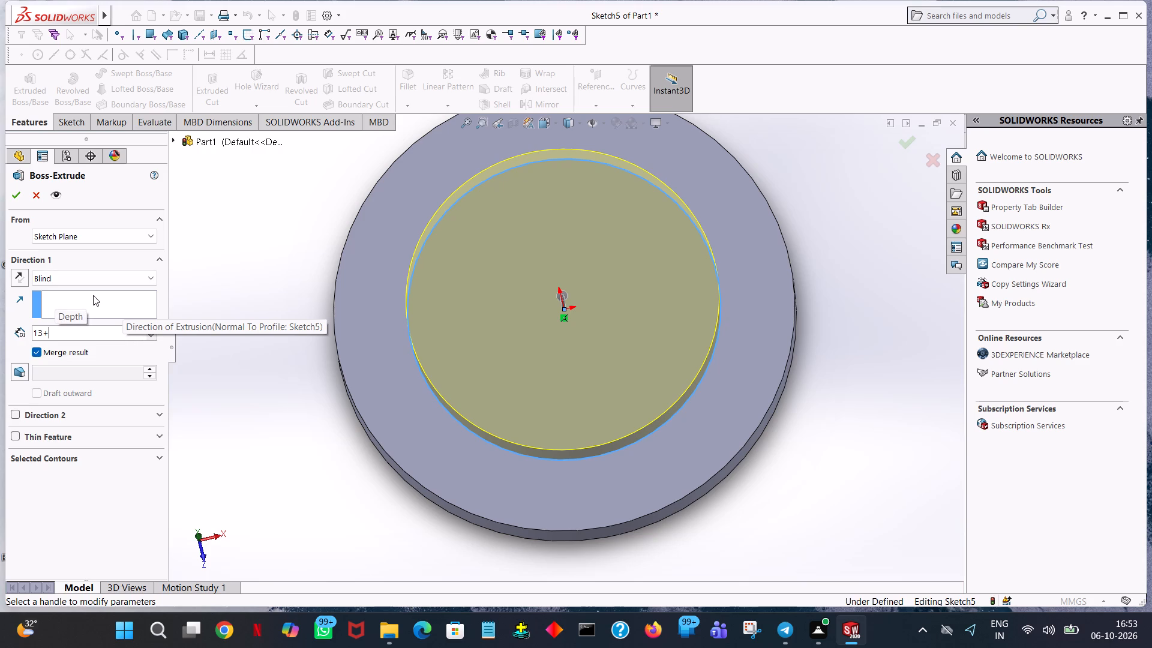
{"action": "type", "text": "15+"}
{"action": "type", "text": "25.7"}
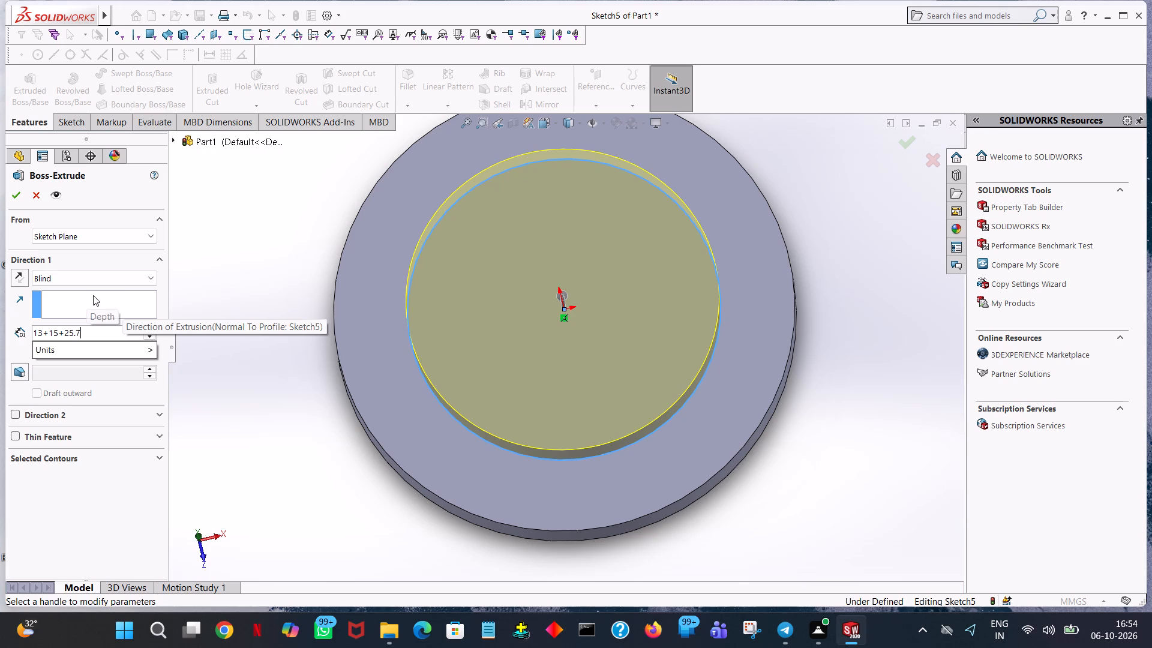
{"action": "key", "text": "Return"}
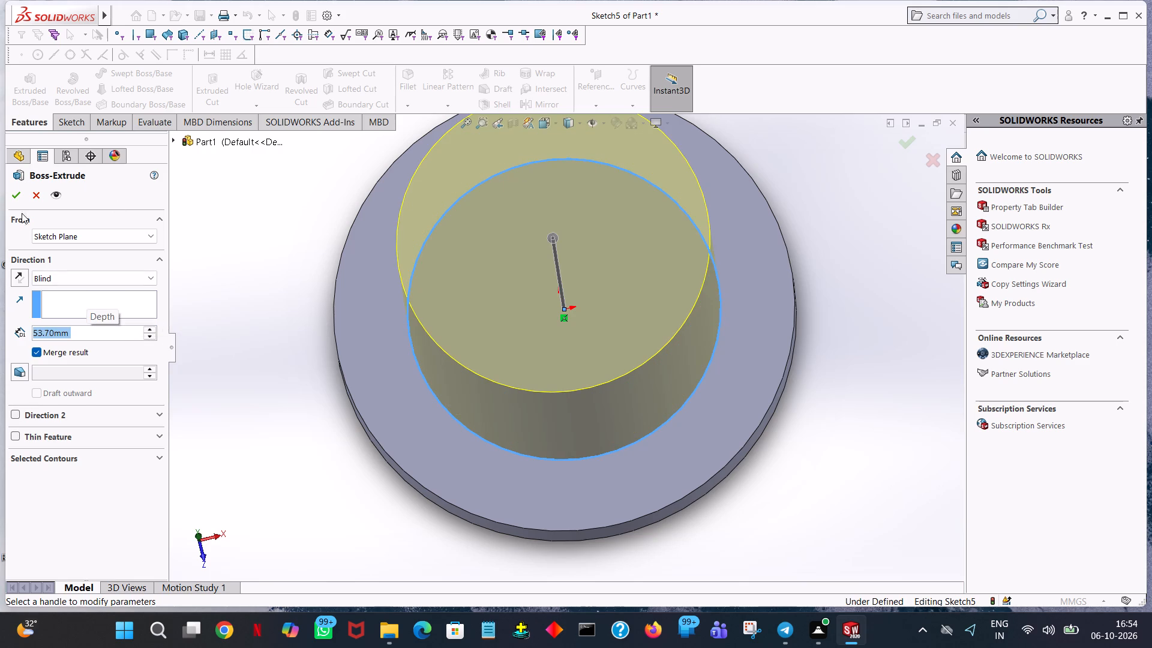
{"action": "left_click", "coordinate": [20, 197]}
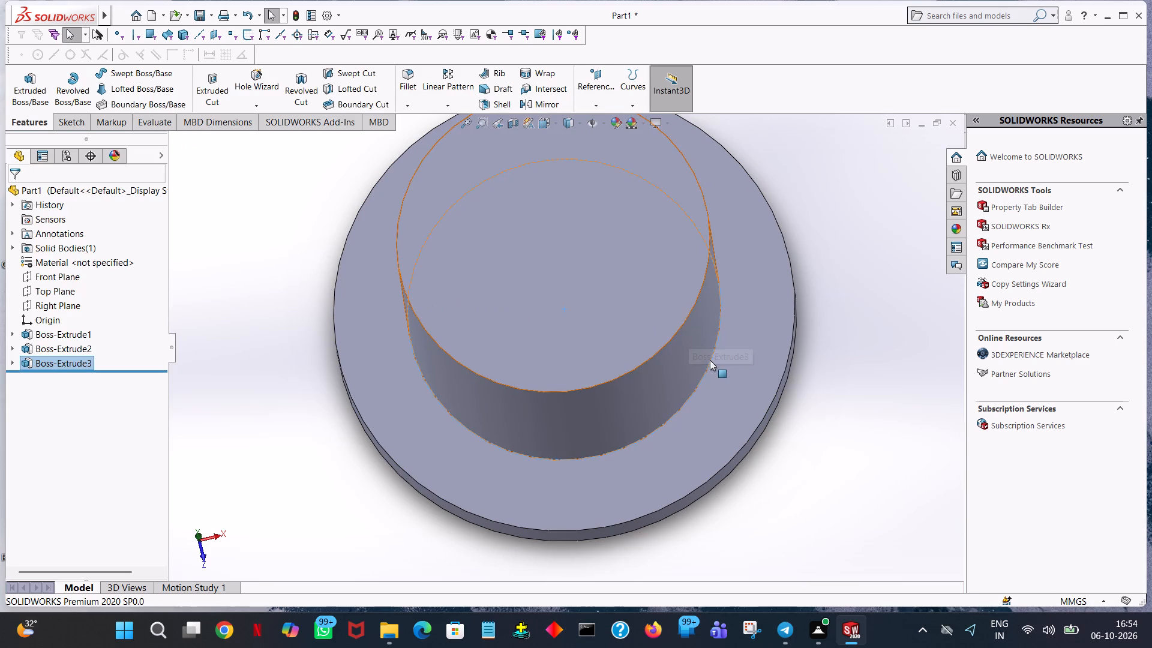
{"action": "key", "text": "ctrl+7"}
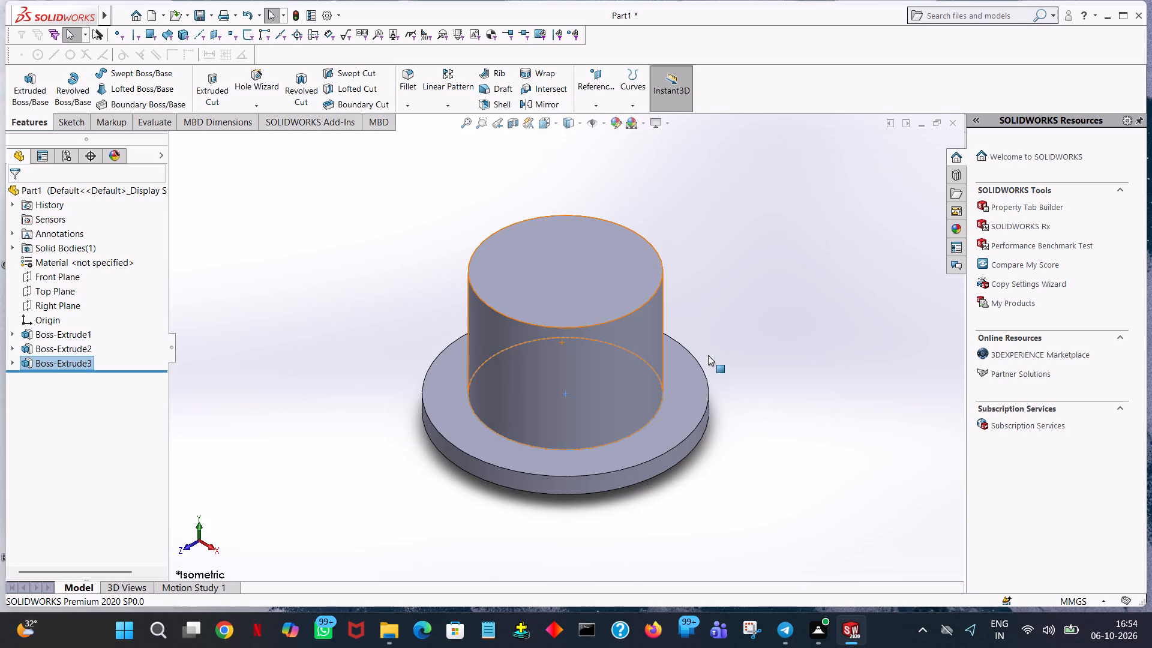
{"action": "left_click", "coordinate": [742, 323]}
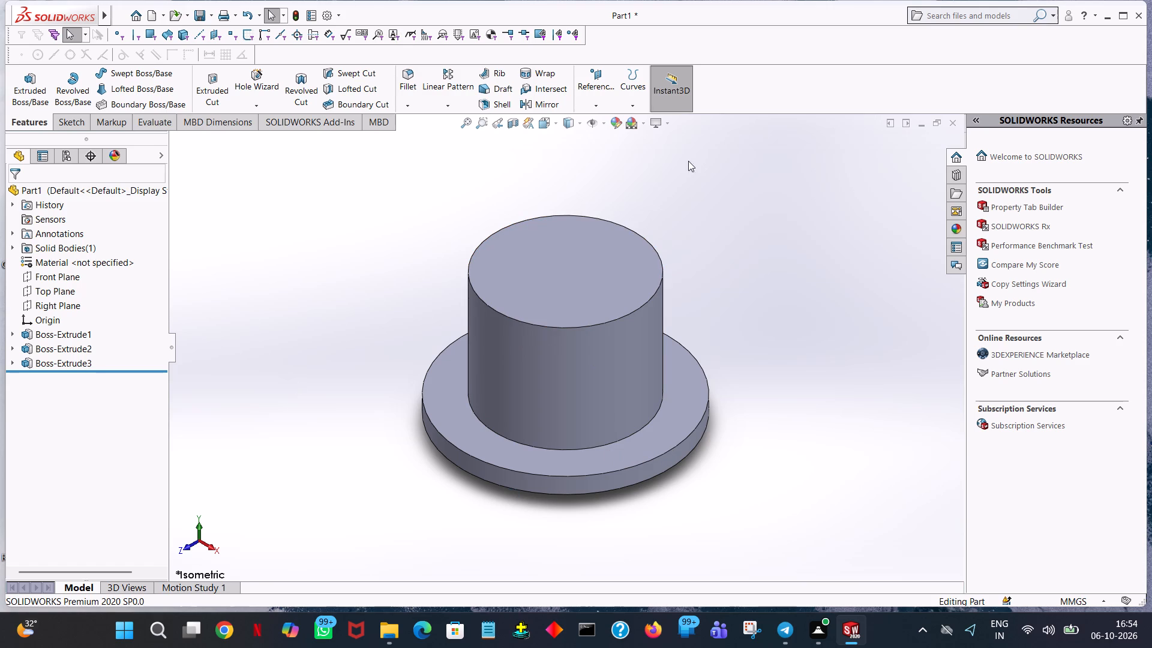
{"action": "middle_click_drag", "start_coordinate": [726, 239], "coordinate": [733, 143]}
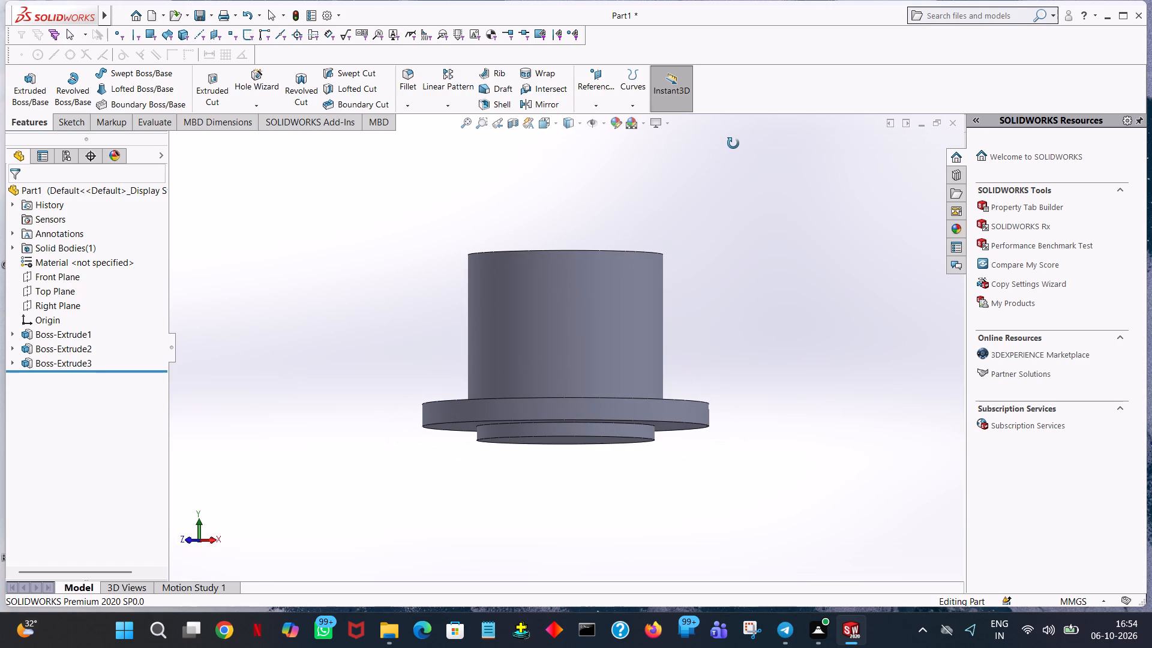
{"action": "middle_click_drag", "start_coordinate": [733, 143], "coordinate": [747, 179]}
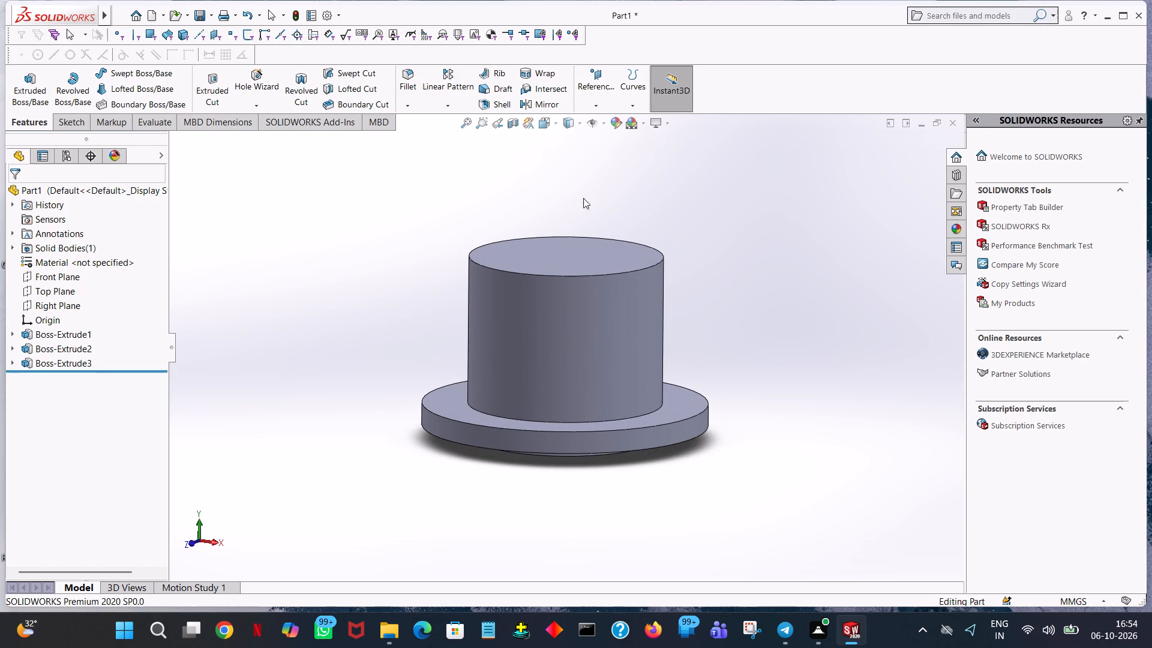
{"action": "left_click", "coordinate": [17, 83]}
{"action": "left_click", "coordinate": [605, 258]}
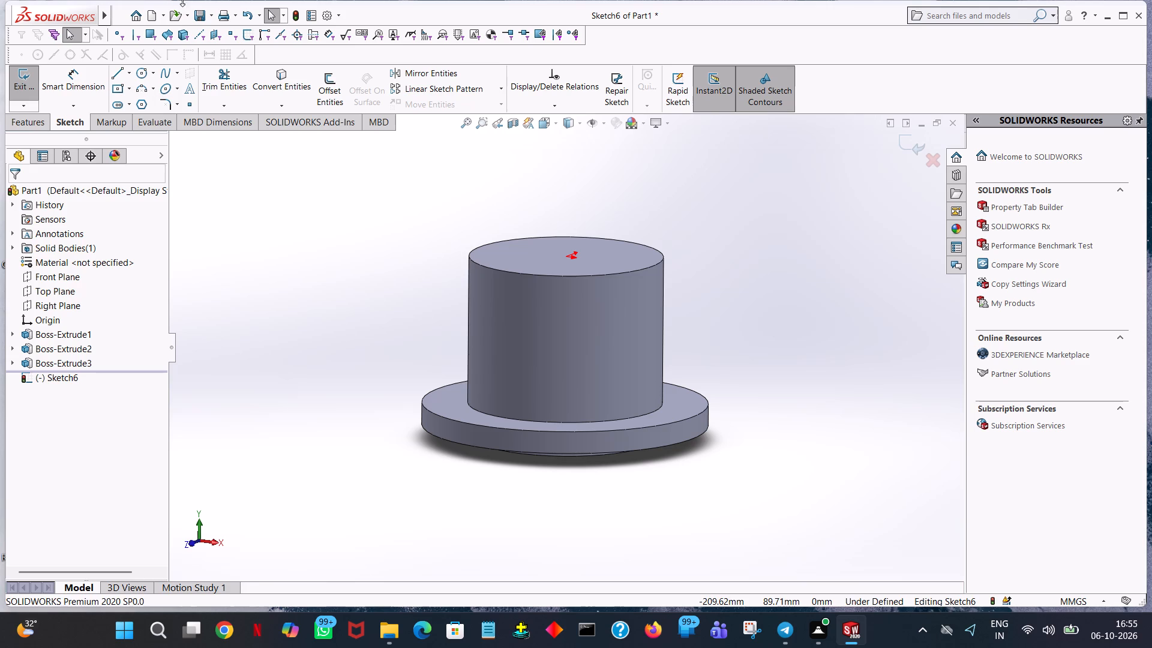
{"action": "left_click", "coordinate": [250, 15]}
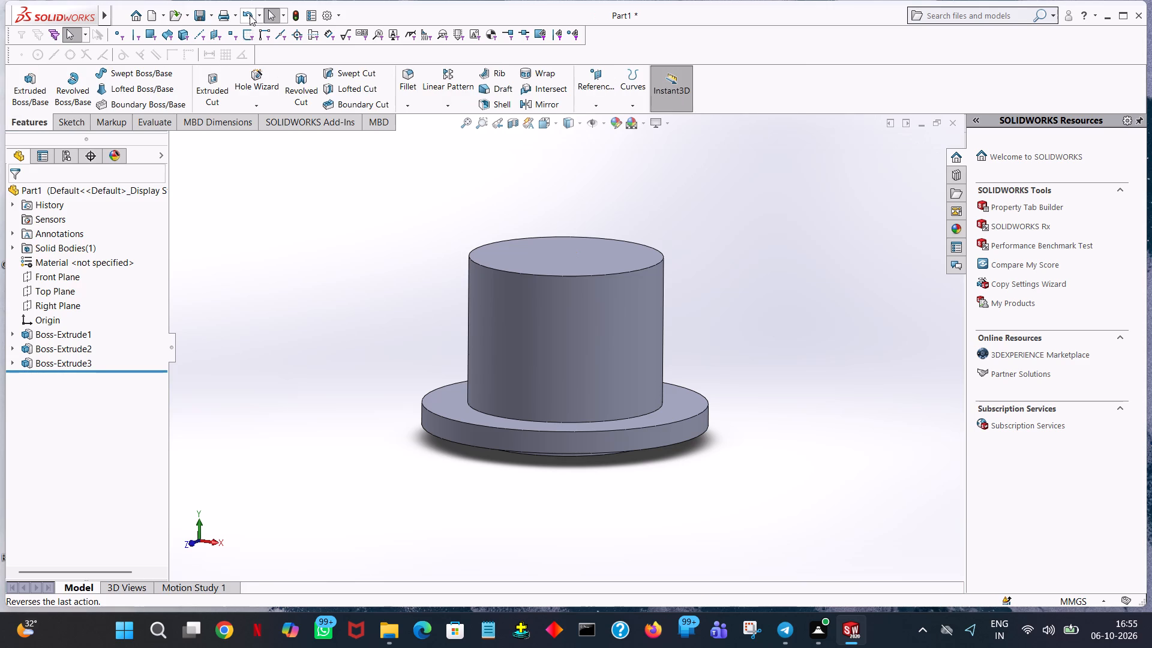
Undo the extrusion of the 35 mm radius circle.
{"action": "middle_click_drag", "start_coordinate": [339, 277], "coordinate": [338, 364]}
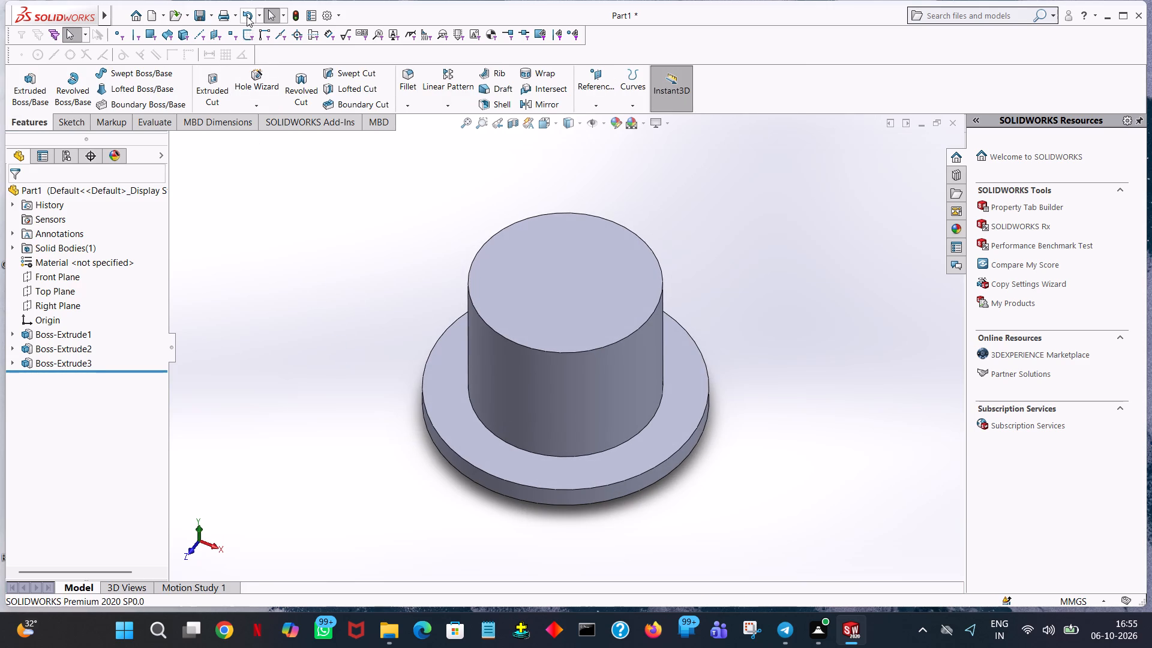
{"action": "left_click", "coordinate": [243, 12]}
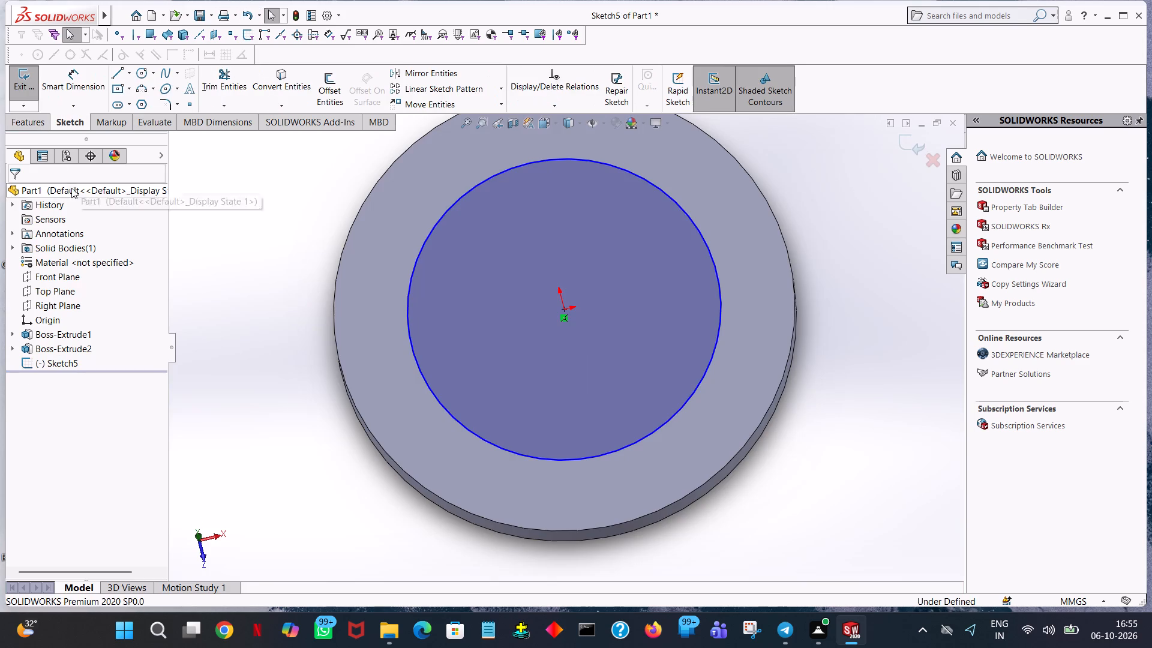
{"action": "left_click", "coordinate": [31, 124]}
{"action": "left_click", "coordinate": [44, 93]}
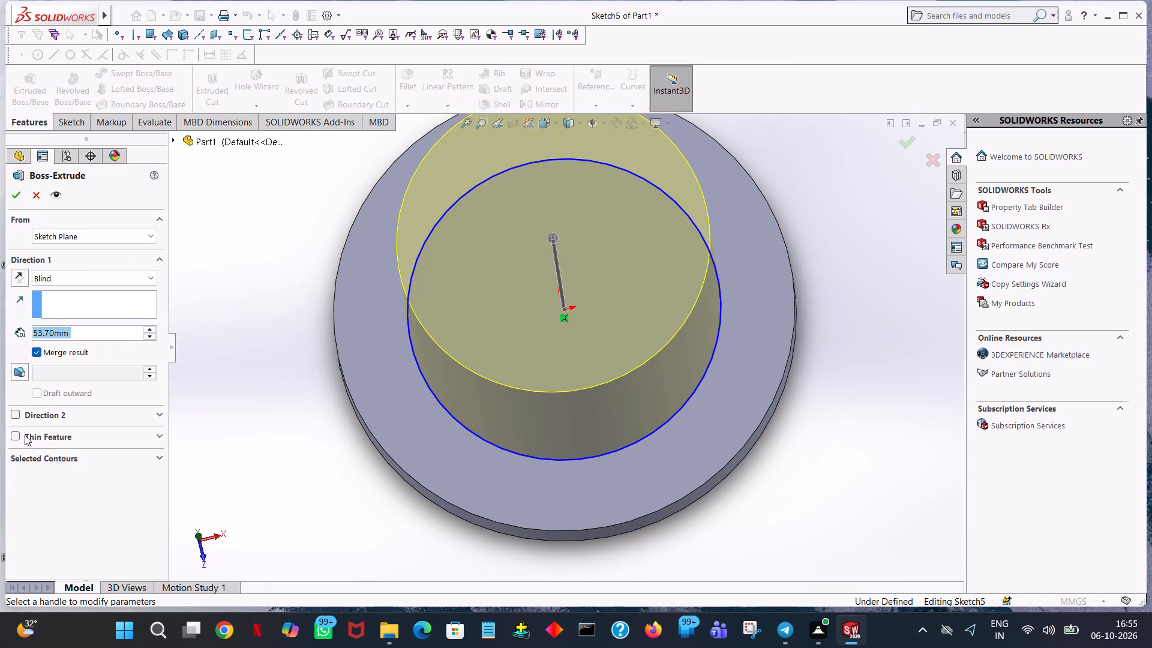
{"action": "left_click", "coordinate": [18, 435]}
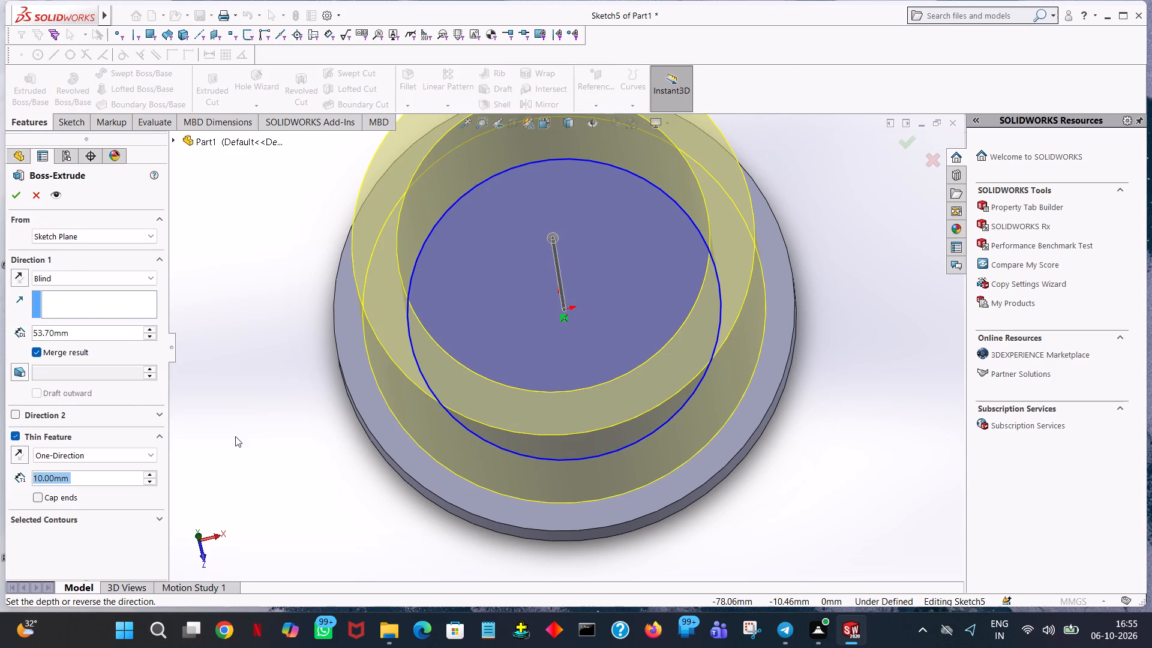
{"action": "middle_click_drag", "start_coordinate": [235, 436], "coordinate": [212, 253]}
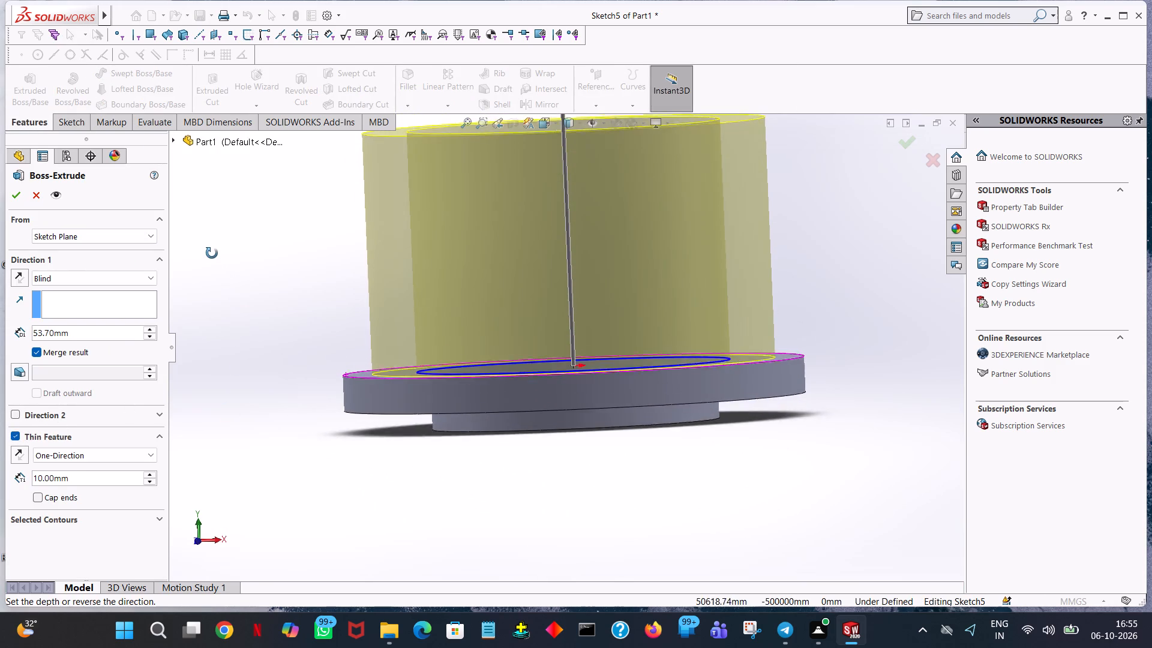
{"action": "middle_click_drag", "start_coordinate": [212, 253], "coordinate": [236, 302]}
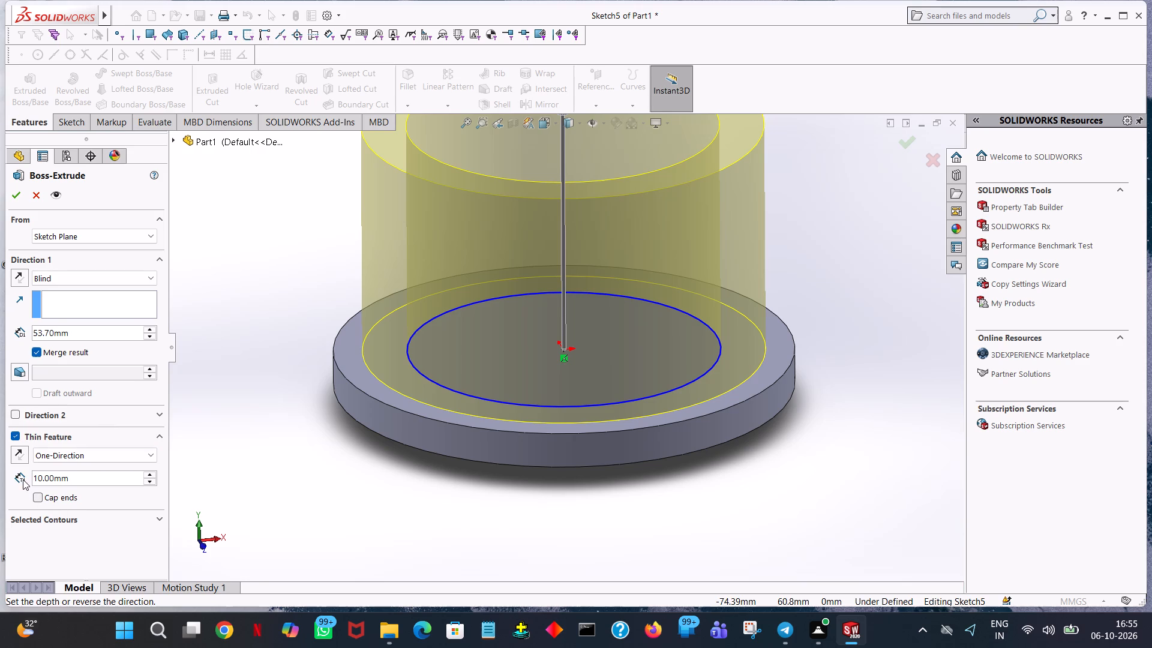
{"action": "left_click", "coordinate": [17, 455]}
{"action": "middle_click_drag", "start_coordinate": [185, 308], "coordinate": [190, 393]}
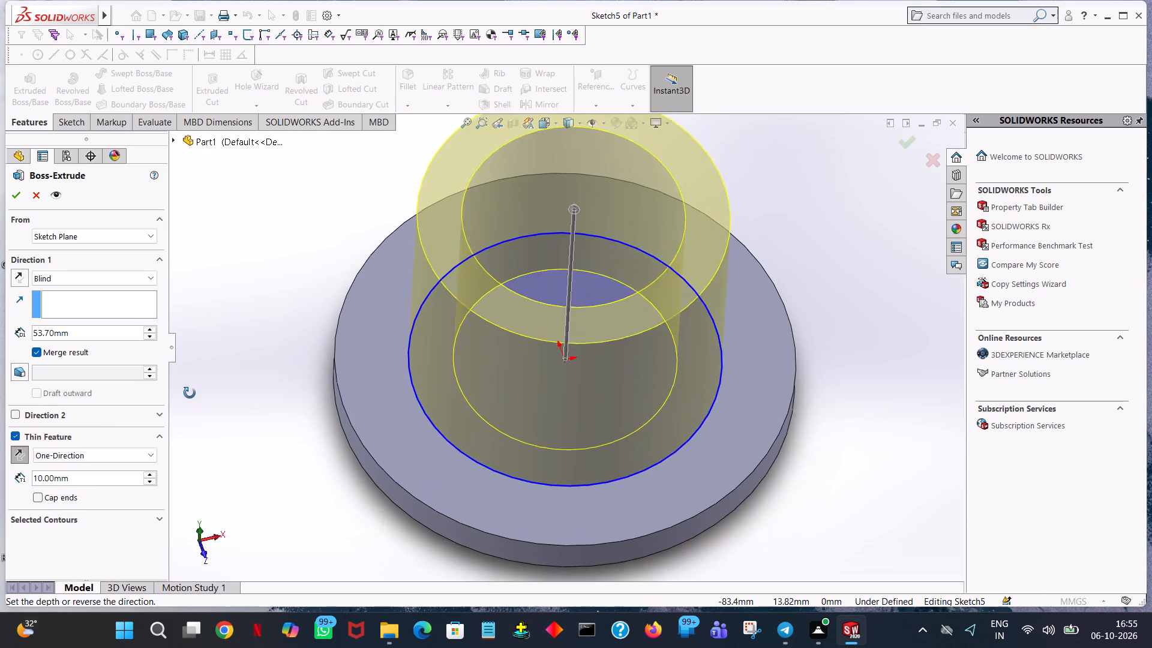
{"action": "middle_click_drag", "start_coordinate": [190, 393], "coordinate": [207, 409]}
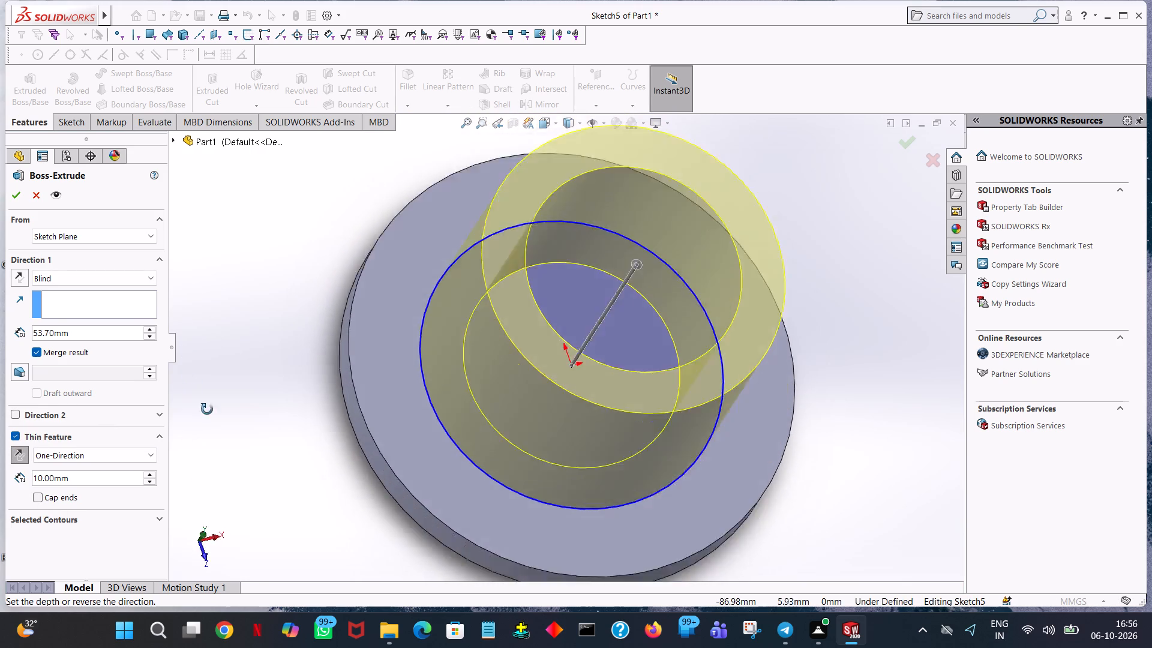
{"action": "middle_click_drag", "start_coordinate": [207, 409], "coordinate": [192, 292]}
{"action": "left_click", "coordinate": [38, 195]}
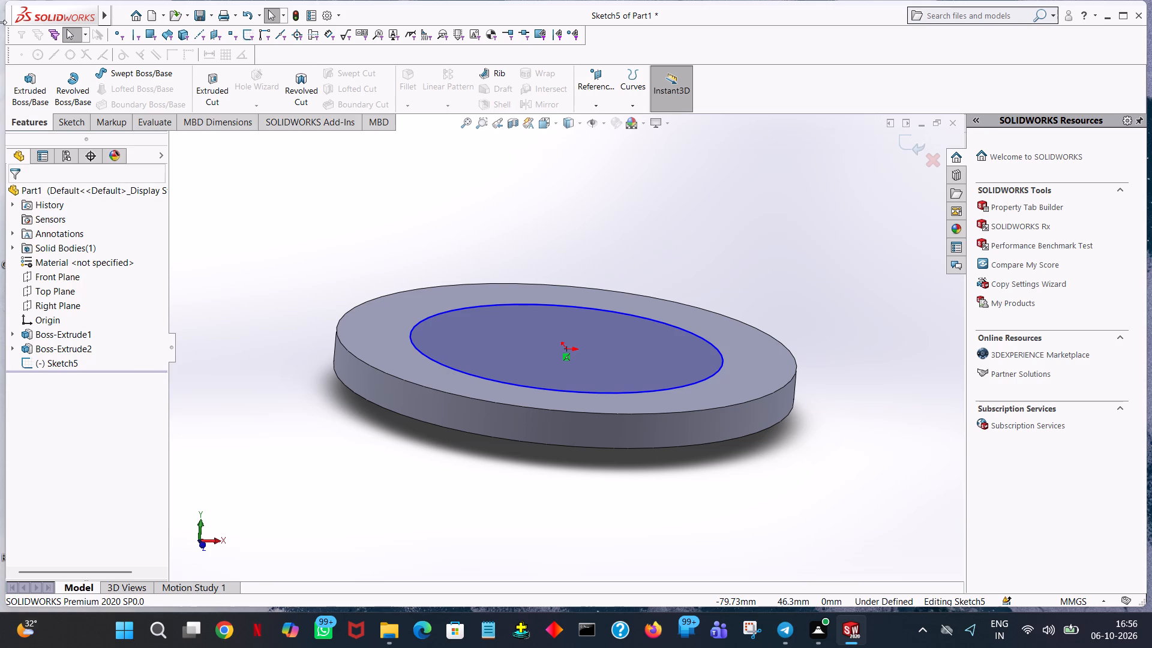
Extrude the 35 mm radius circle as a solid merged boss with a blind depth of 53.70 mm.
{"action": "left_click", "coordinate": [30, 79]}
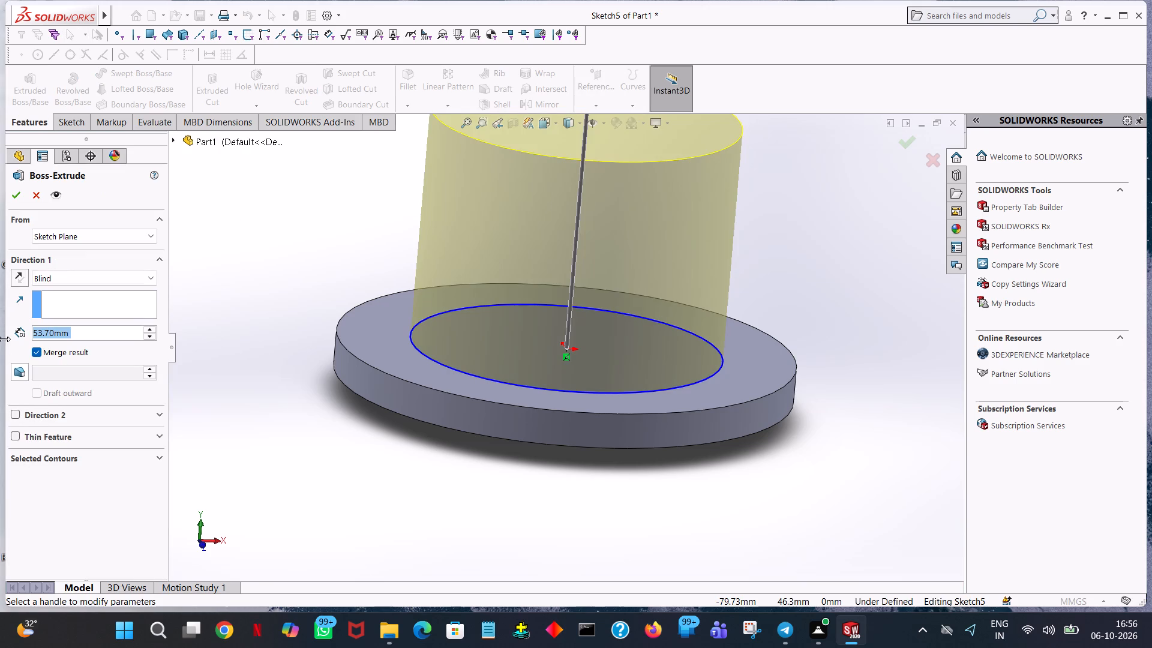
{"action": "left_click", "coordinate": [11, 194]}
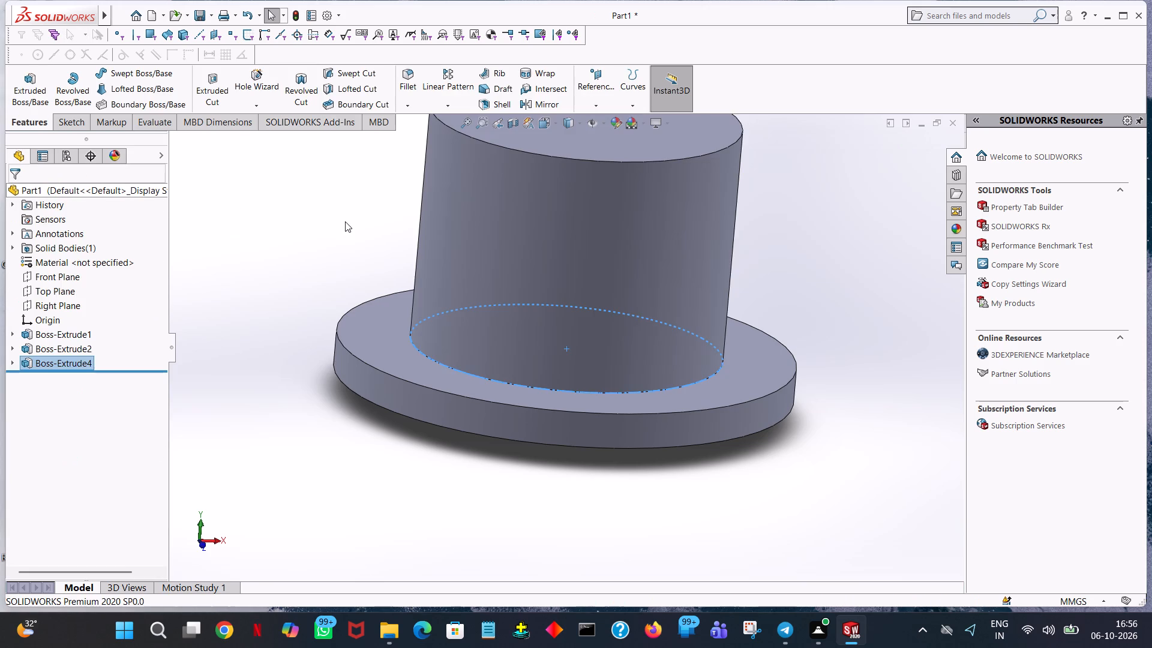
{"action": "left_click", "coordinate": [345, 221]}
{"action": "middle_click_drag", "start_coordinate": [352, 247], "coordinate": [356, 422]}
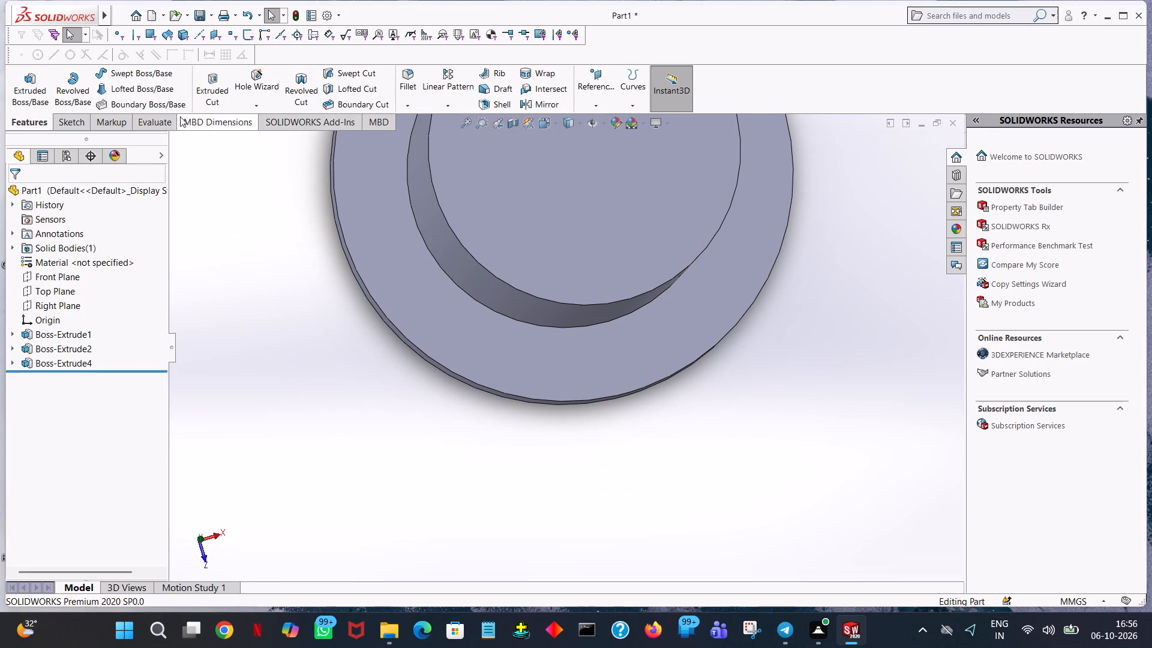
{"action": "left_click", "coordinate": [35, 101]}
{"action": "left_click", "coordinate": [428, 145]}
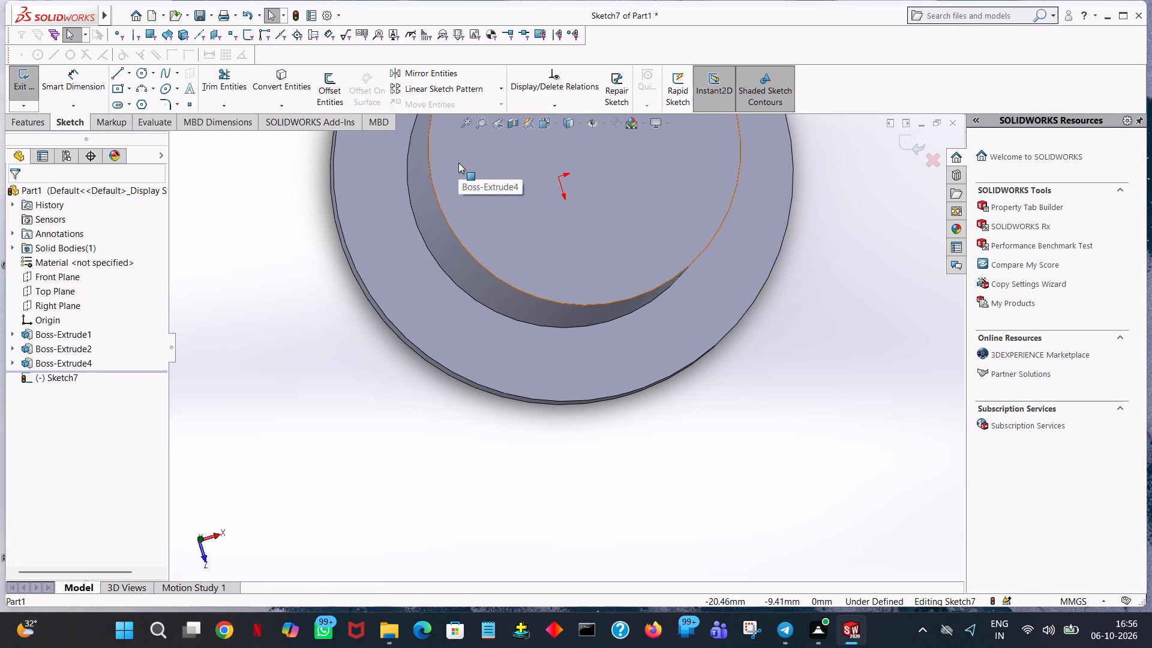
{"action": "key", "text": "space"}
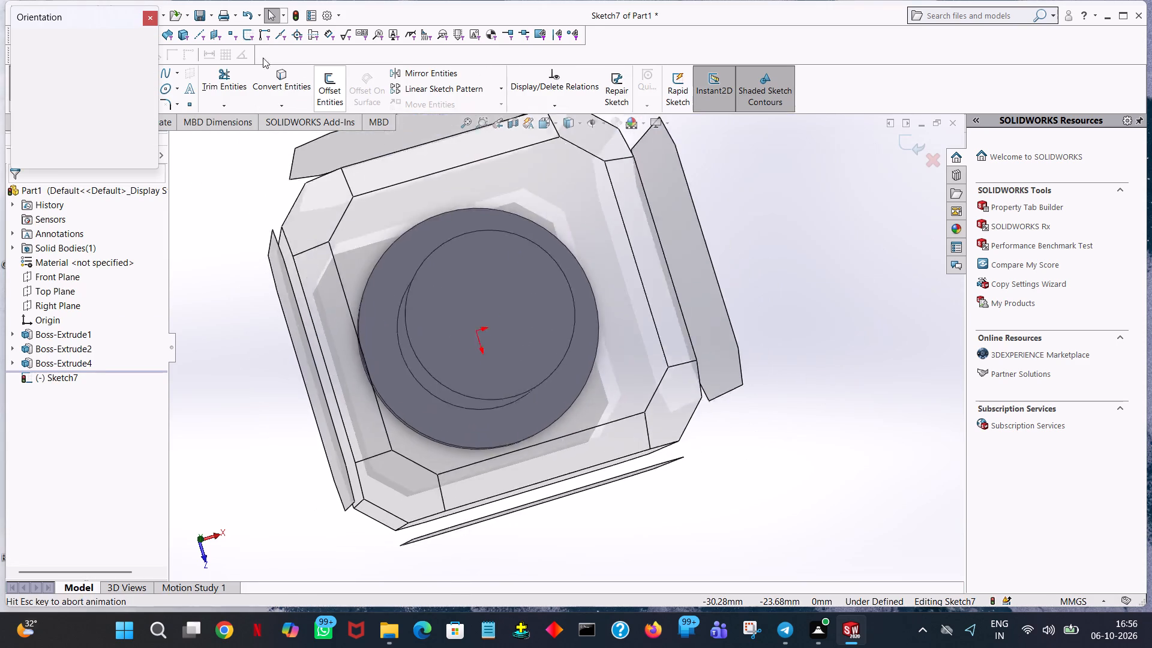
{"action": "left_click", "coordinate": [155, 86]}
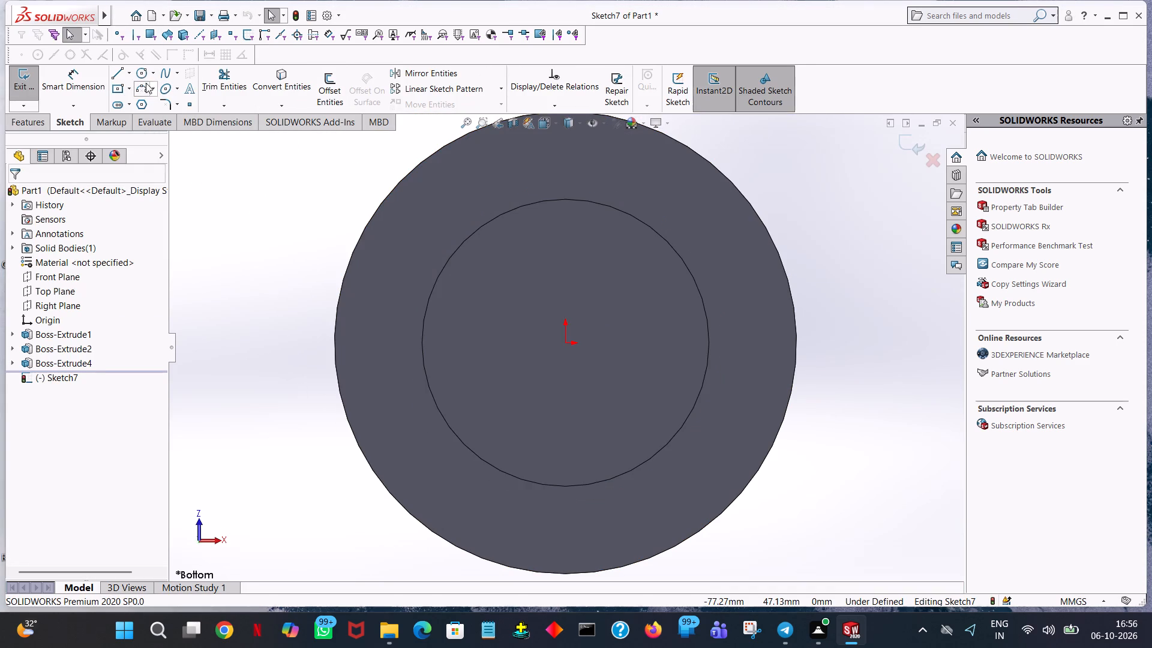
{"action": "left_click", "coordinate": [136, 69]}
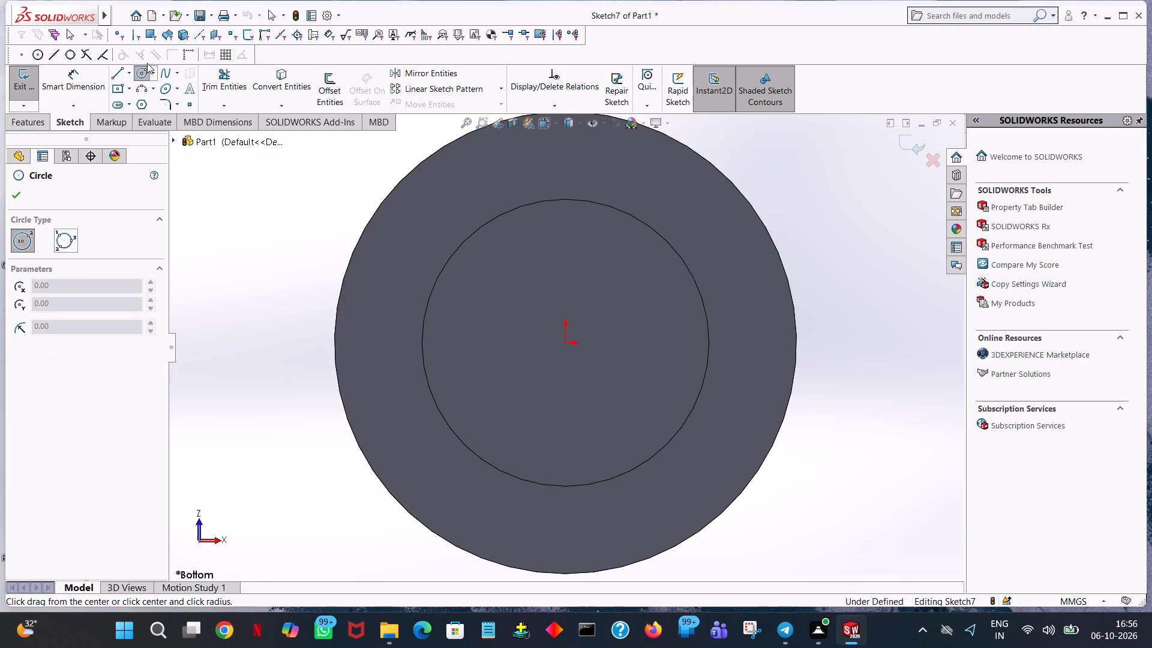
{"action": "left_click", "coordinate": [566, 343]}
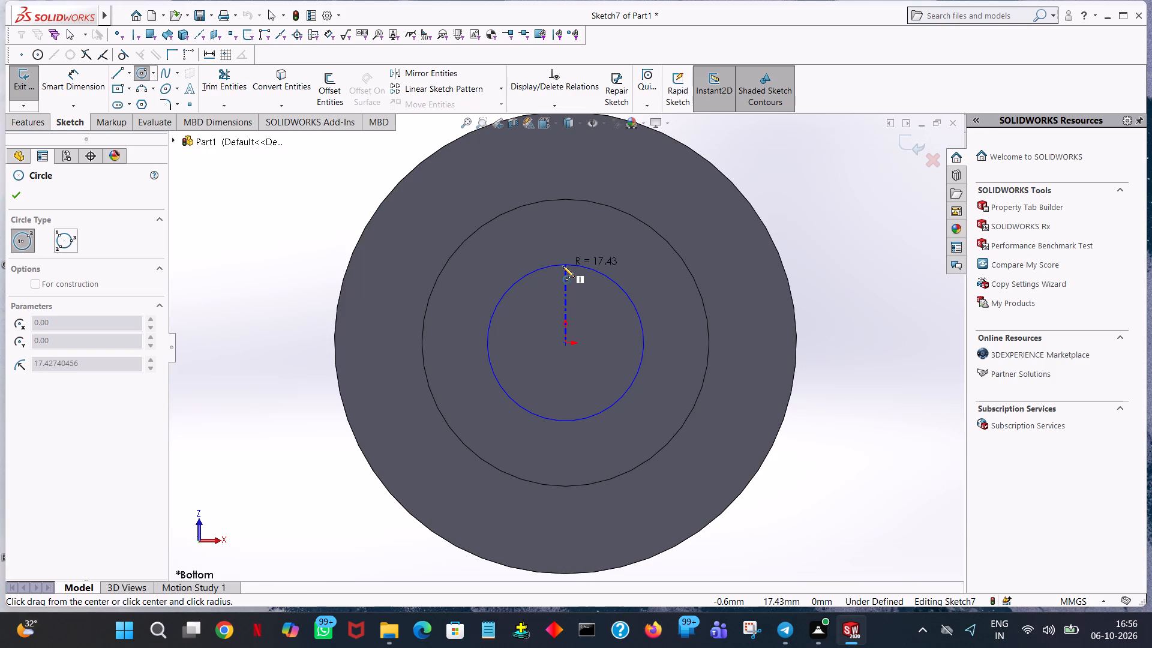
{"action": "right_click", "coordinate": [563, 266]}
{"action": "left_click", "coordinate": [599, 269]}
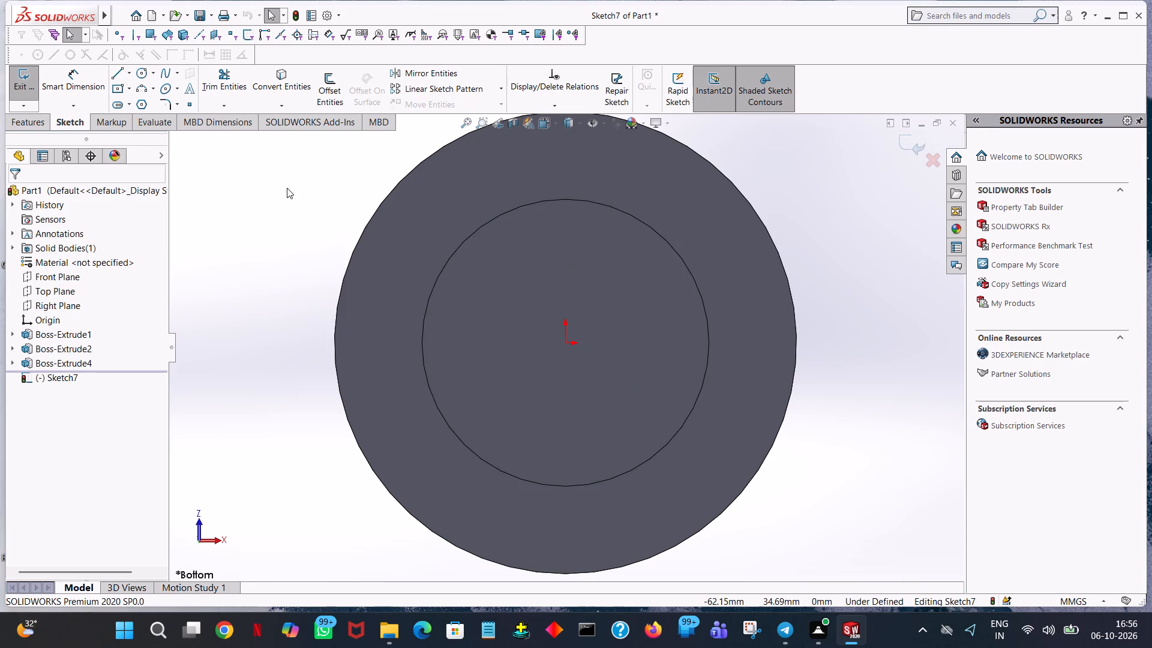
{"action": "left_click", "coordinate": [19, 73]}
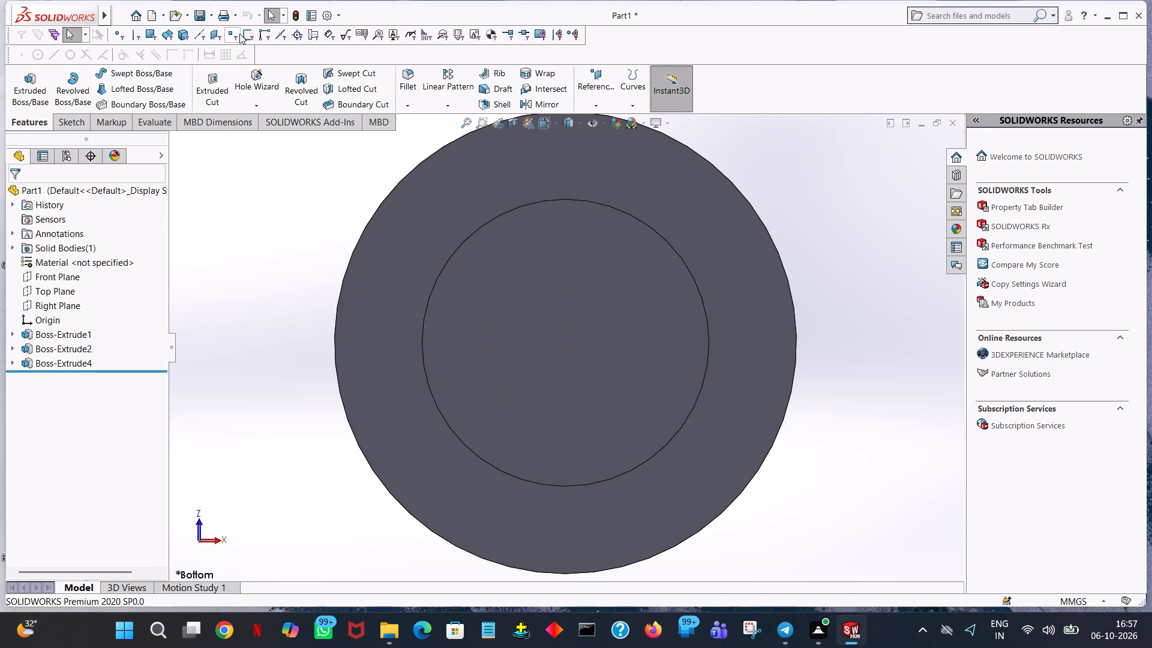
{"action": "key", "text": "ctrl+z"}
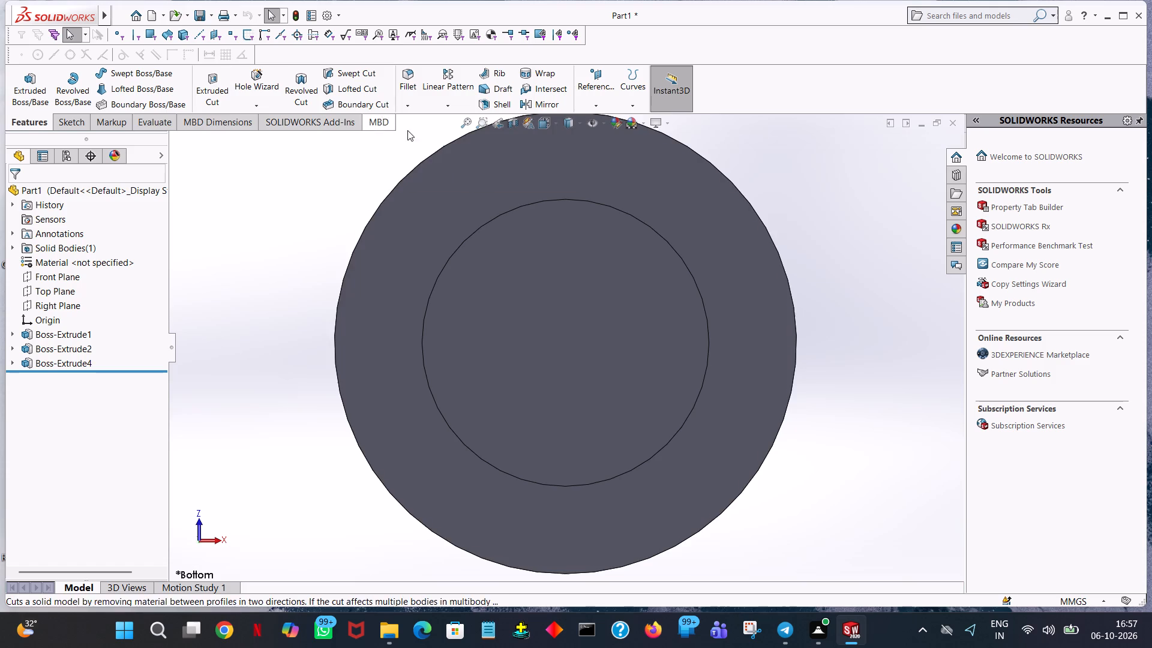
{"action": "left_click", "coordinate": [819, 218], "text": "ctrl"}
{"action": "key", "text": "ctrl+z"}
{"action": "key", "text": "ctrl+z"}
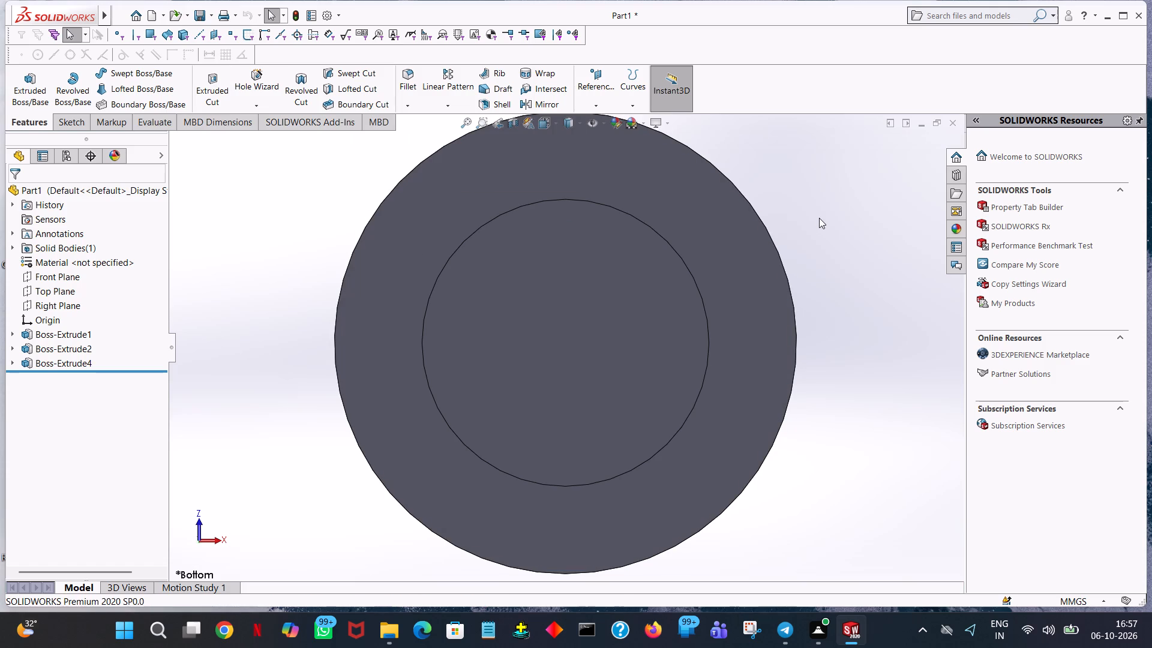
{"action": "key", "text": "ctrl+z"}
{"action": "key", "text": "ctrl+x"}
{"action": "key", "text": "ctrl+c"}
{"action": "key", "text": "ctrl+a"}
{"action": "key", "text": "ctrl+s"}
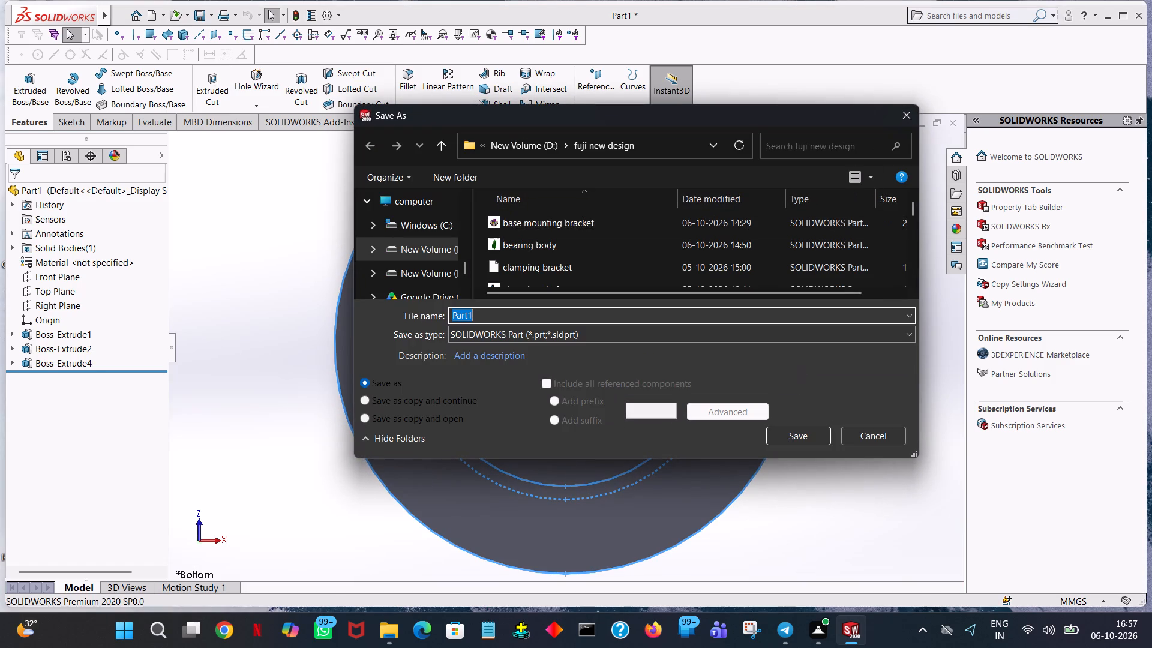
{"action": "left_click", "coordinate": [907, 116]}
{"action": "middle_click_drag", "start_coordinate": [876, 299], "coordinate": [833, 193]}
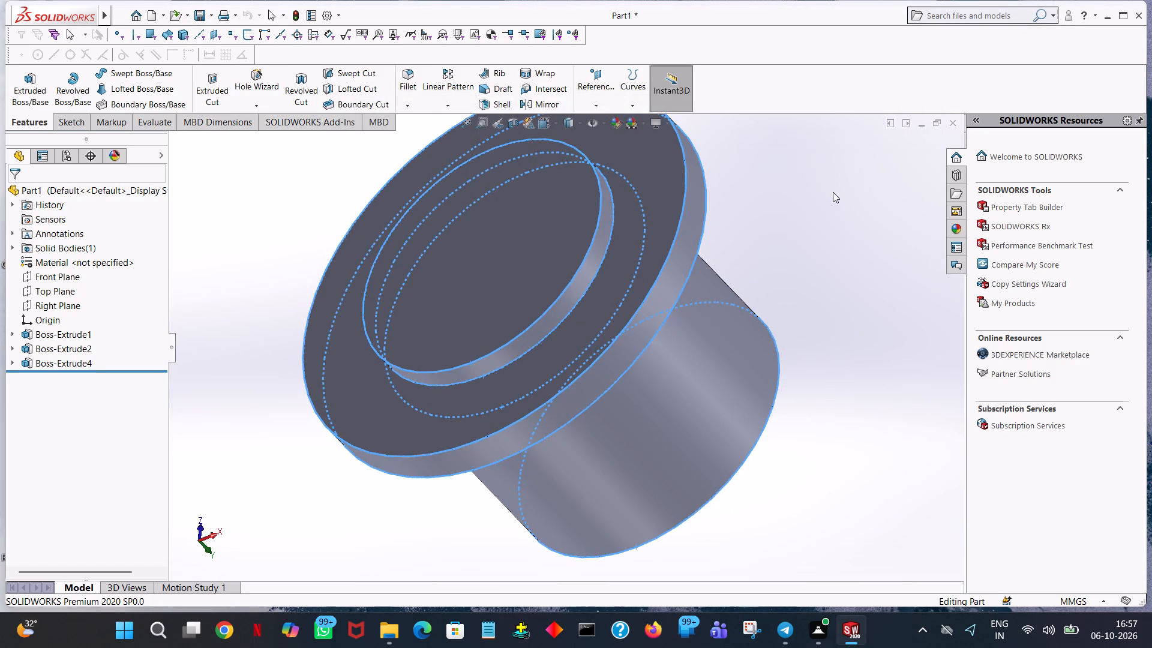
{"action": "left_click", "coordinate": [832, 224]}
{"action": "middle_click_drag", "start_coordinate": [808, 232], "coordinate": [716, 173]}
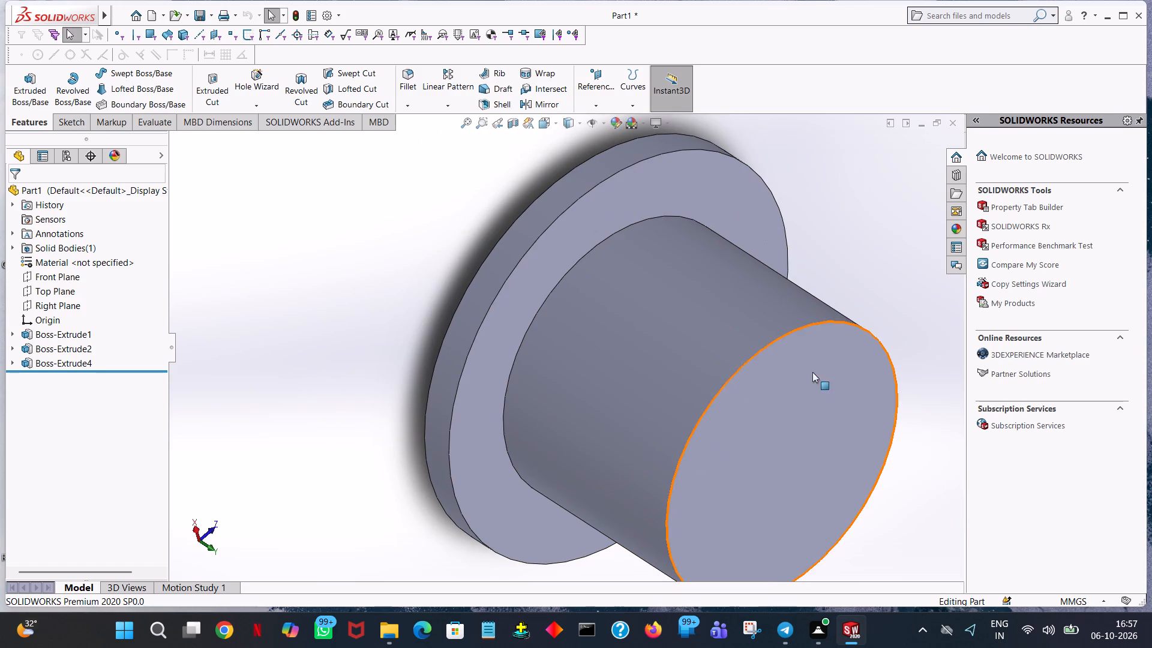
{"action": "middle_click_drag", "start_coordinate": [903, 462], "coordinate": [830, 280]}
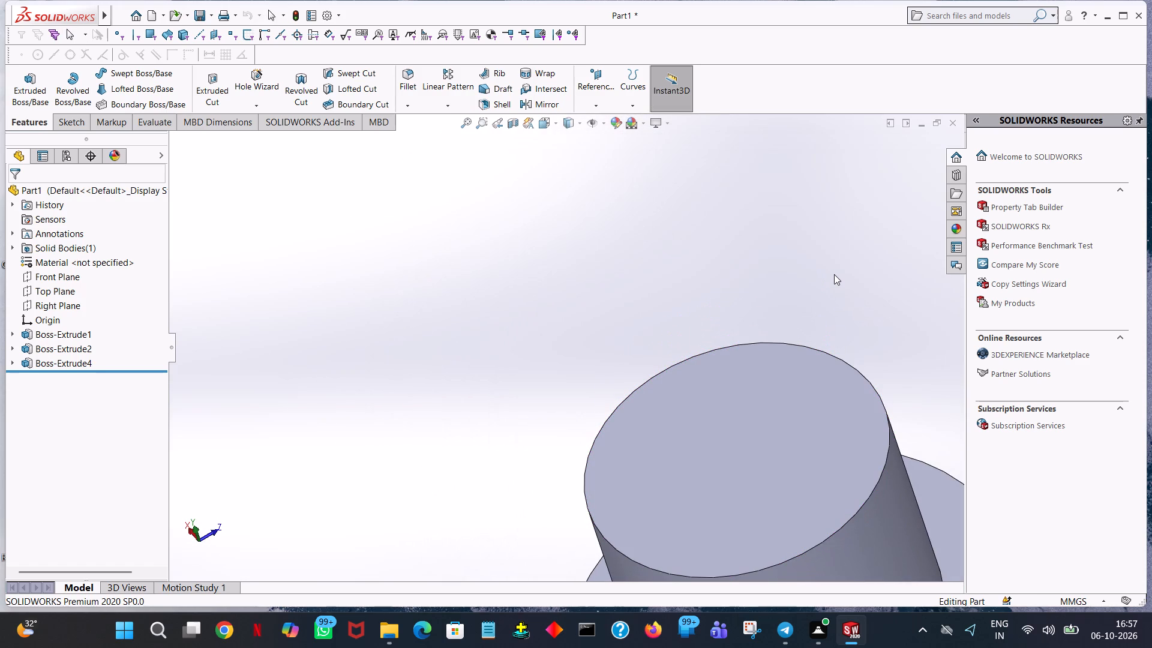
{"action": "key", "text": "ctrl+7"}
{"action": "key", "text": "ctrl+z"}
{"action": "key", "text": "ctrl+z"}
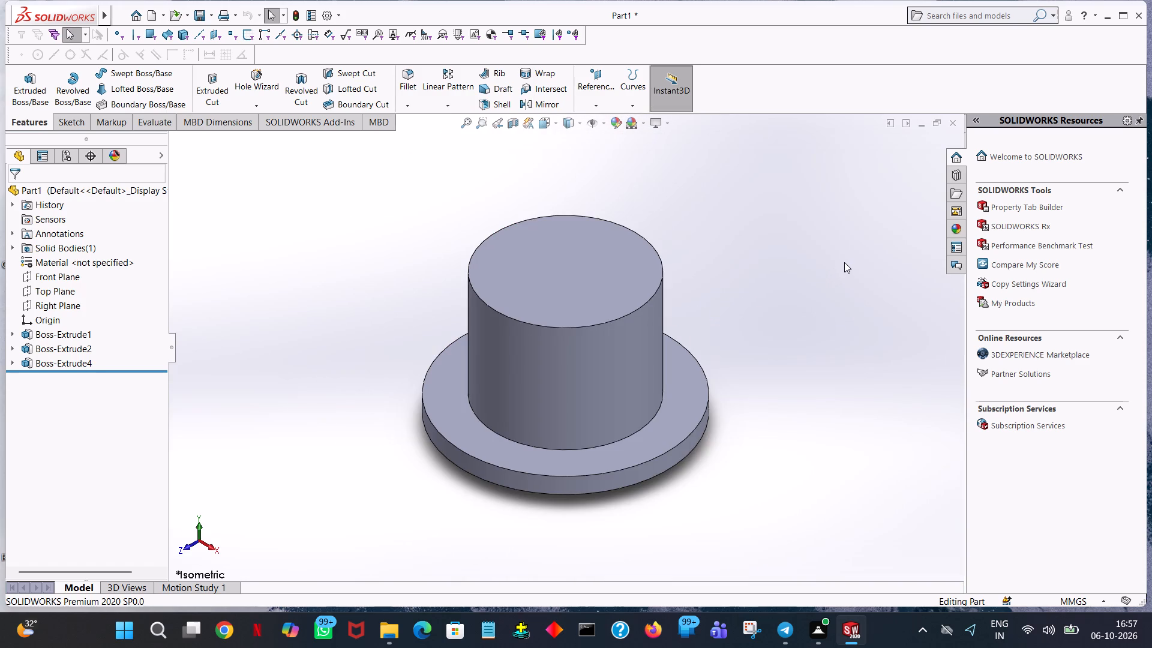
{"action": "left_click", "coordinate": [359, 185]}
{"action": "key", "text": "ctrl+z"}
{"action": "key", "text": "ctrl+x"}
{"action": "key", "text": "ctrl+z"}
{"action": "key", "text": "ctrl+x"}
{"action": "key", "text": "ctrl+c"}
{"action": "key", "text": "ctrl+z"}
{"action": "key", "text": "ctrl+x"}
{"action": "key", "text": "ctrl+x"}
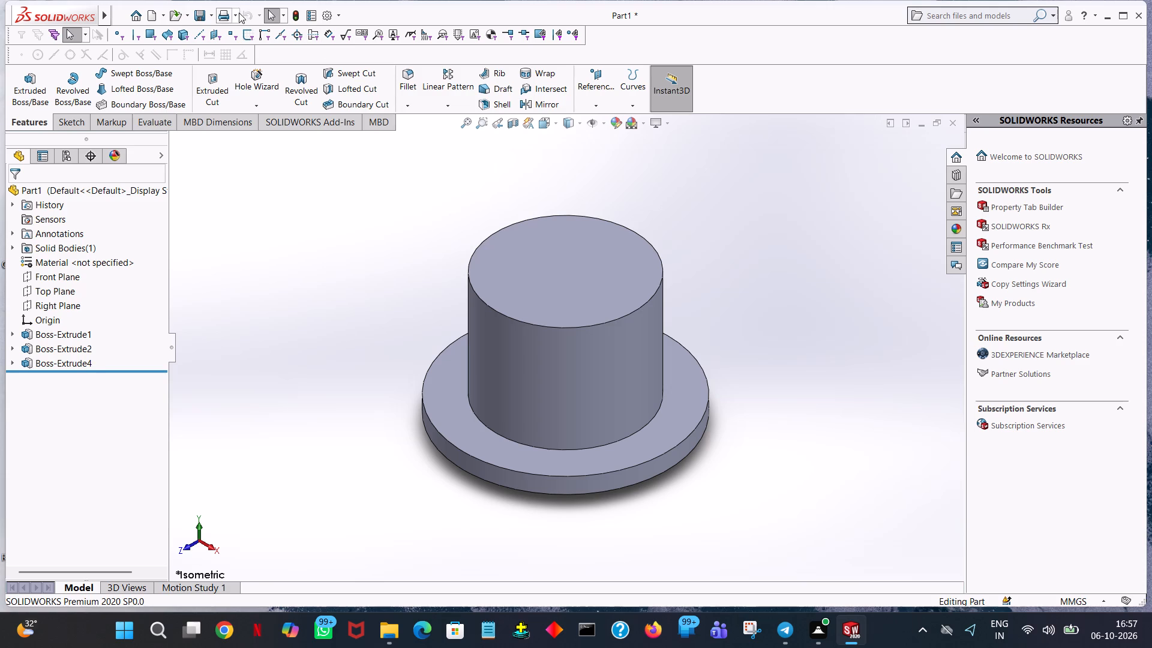
Review the 53.70 mm cylinder's extrude definition, its circle sketch and the face the sketch lies on, leaving each without changes.
{"action": "left_click", "coordinate": [81, 365]}
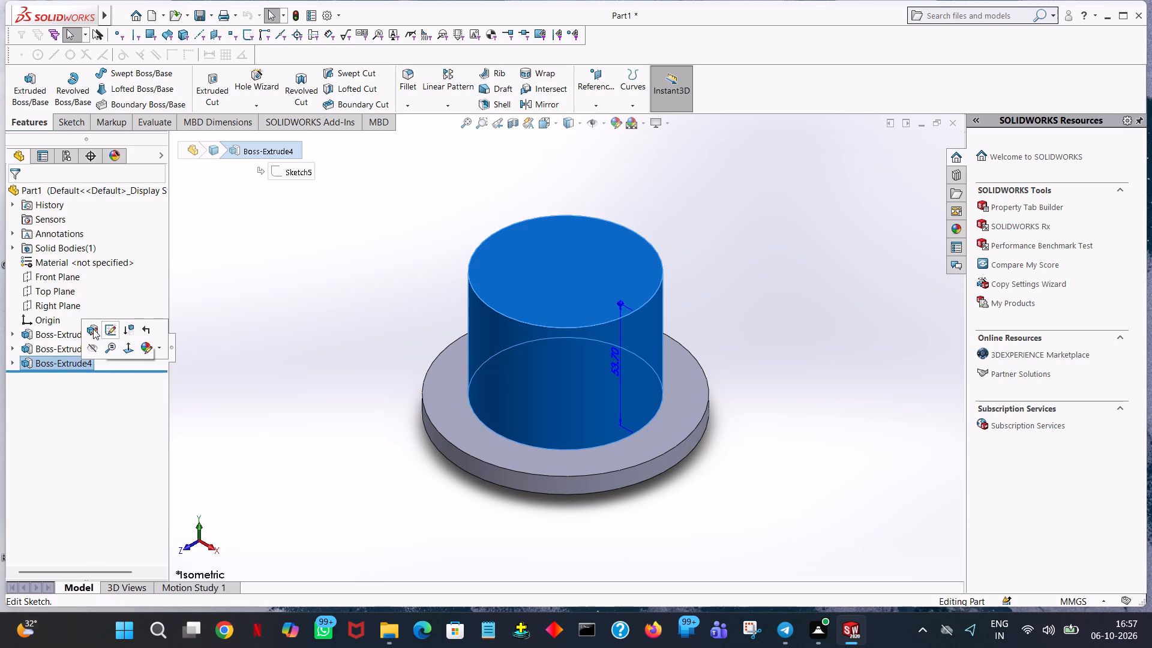
{"action": "left_click", "coordinate": [93, 329]}
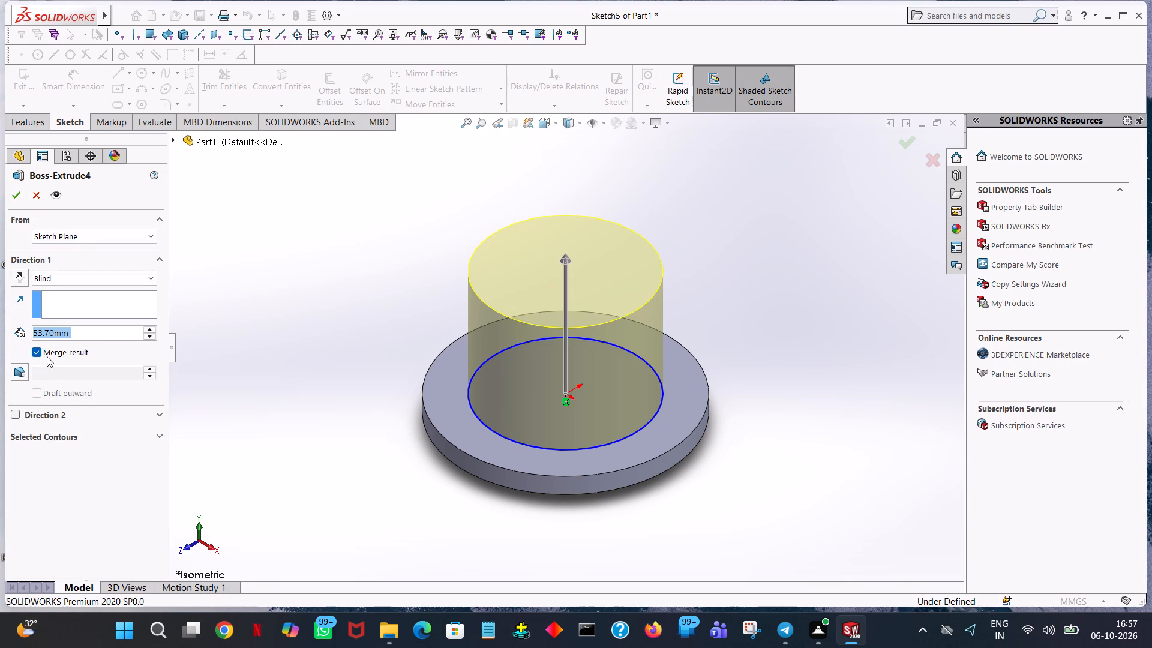
{"action": "left_click", "coordinate": [34, 189]}
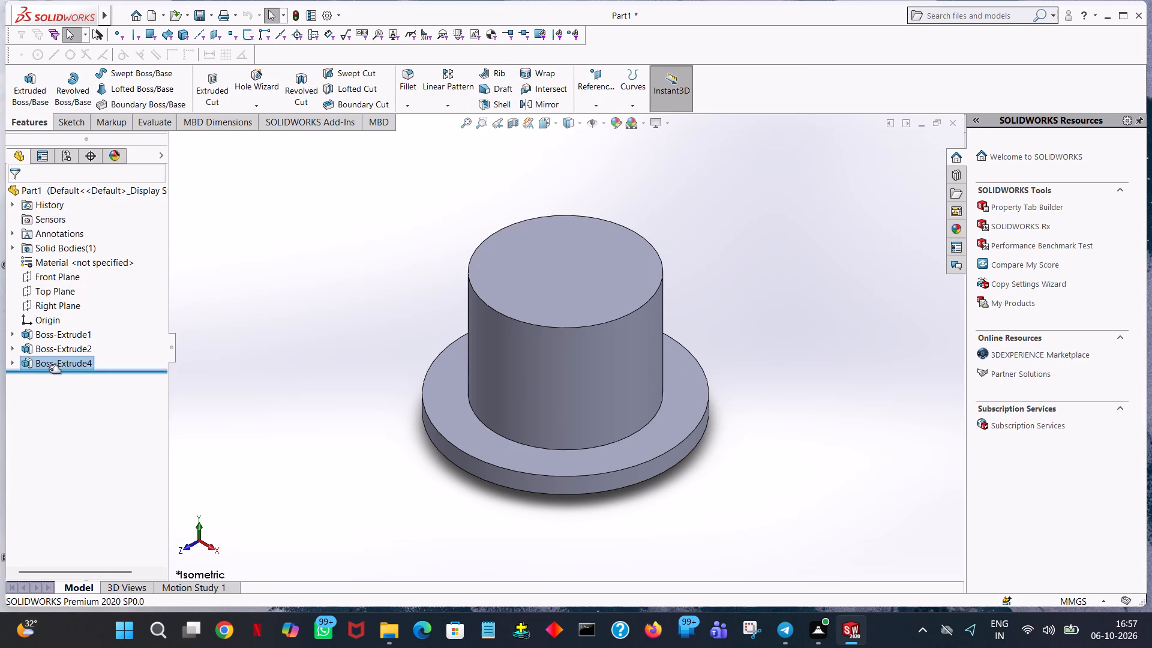
{"action": "left_click", "coordinate": [12, 361]}
{"action": "left_click", "coordinate": [50, 380]}
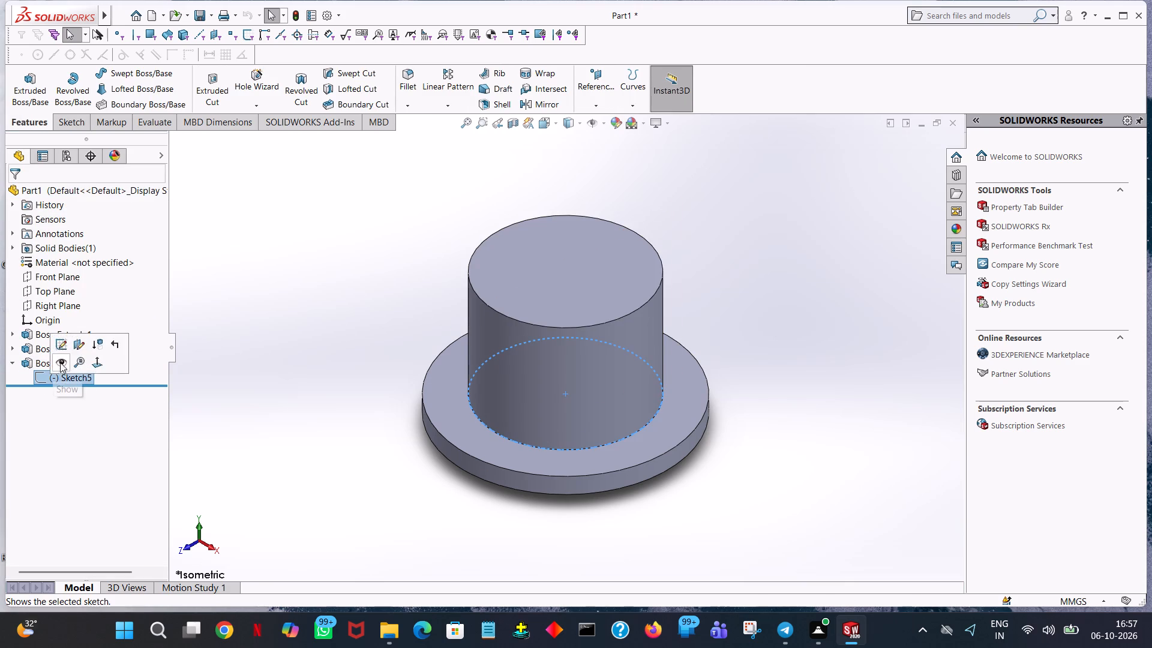
{"action": "left_click", "coordinate": [49, 380]}
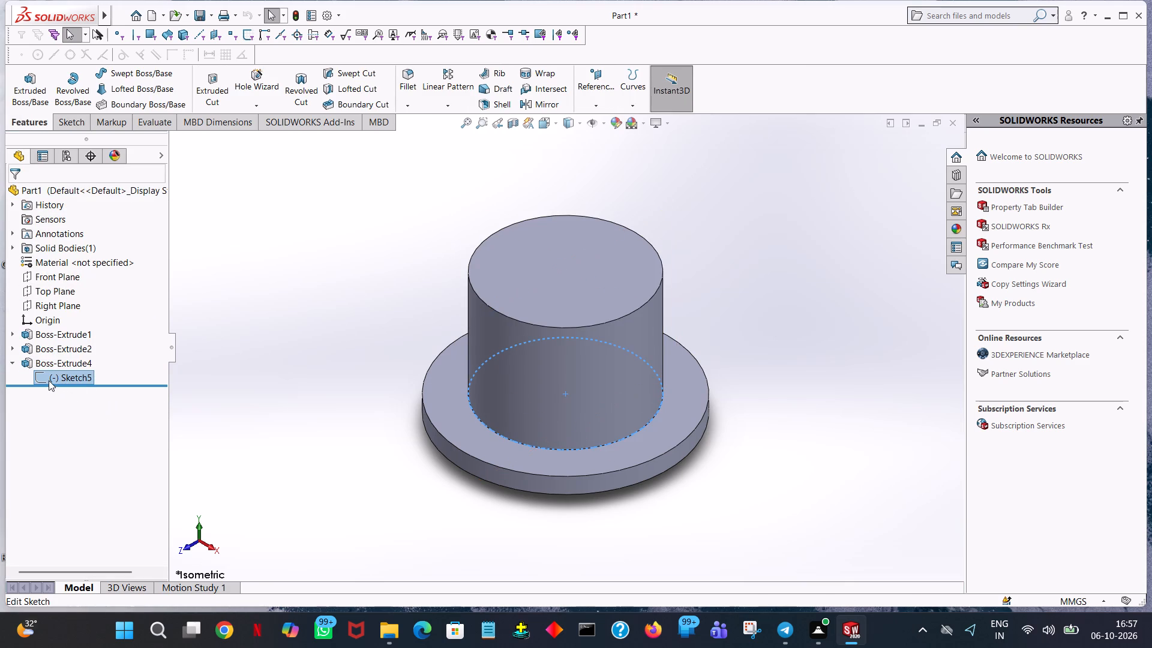
{"action": "left_click", "coordinate": [58, 348]}
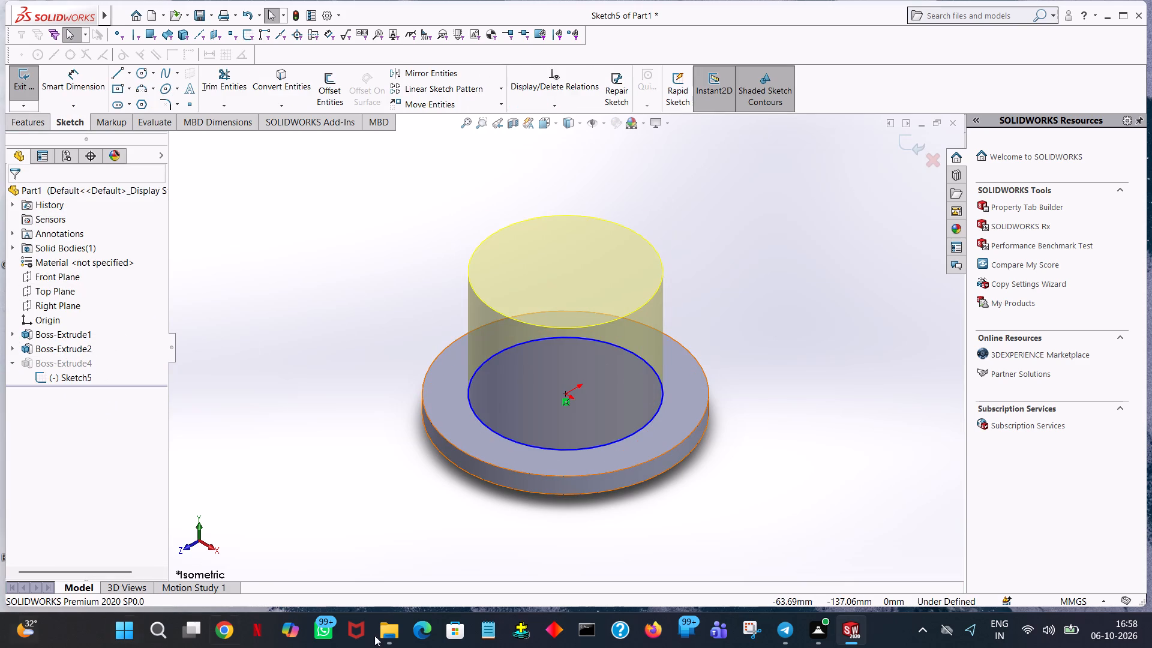
{"action": "left_click", "coordinate": [30, 78]}
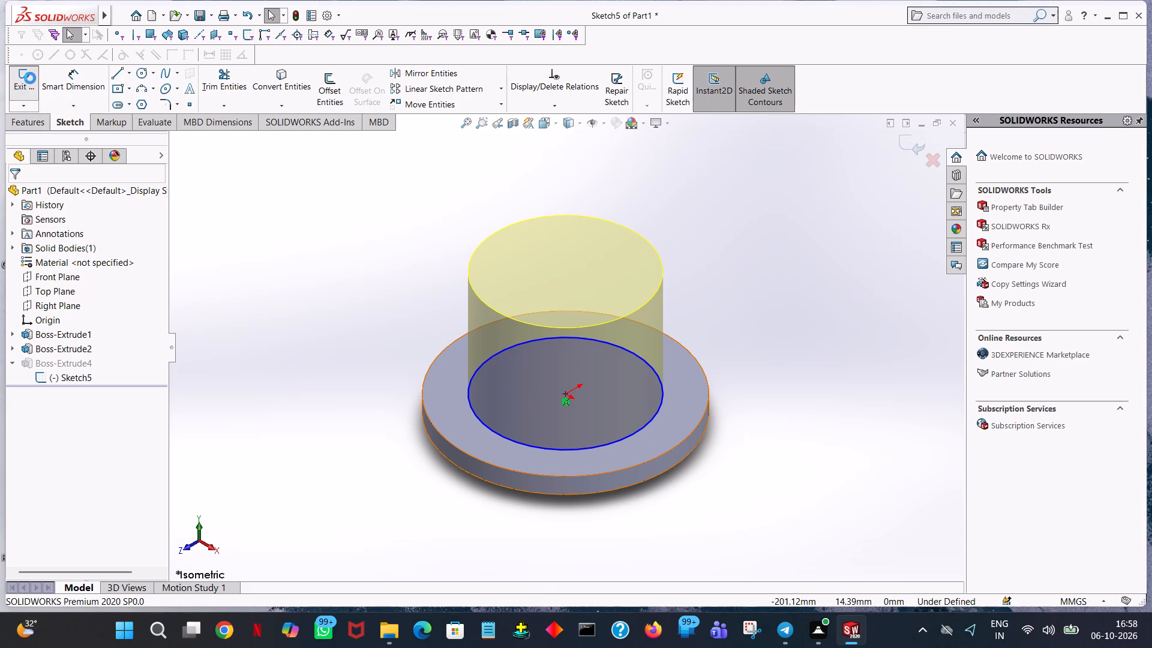
{"action": "left_click", "coordinate": [63, 377]}
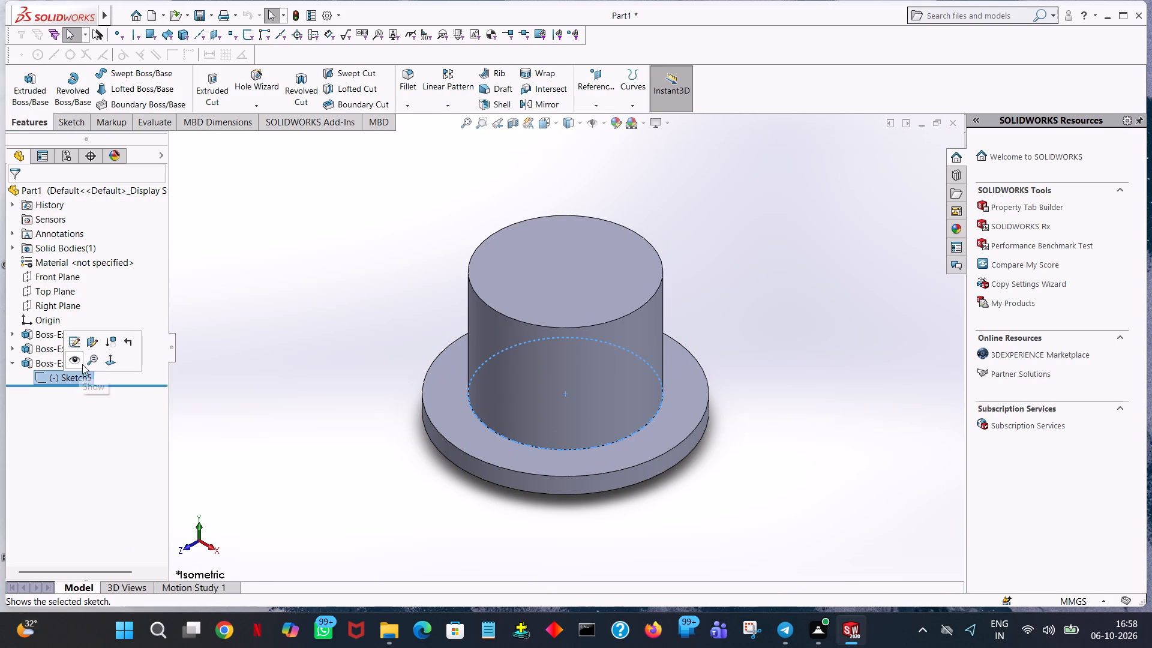
{"action": "left_click", "coordinate": [95, 345]}
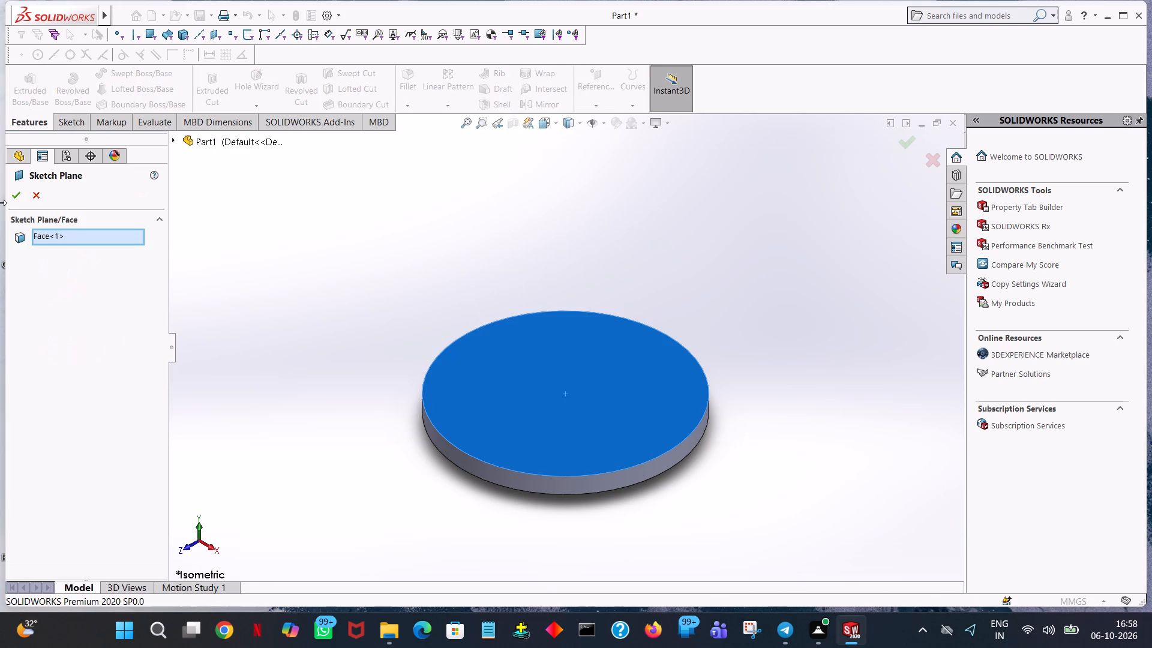
{"action": "left_click", "coordinate": [32, 188]}
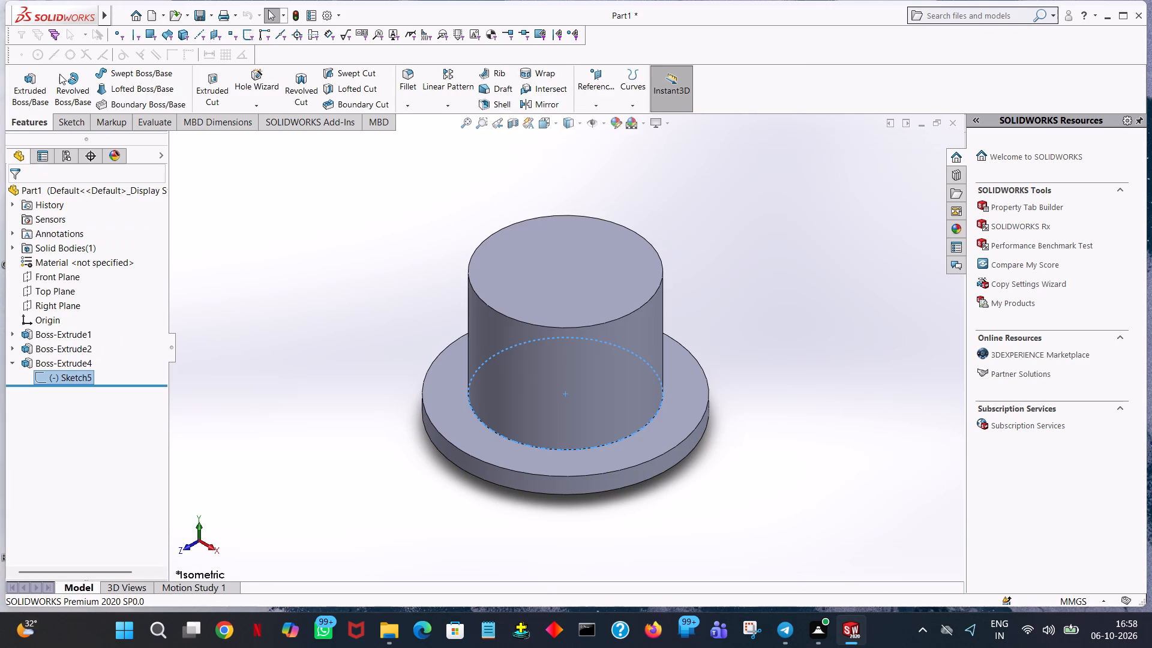
Examine the tall cylinder's extrude direction and selected contours from several viewing angles, and leave its definition without changes.
{"action": "left_click", "coordinate": [43, 378]}
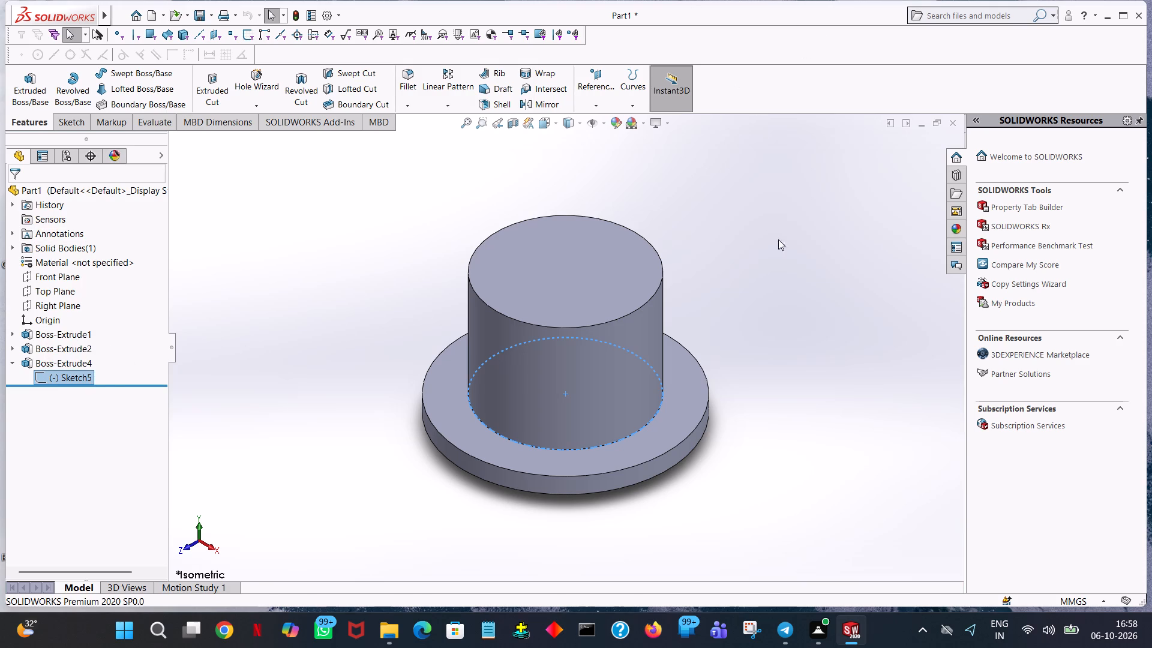
{"action": "left_click", "coordinate": [41, 358]}
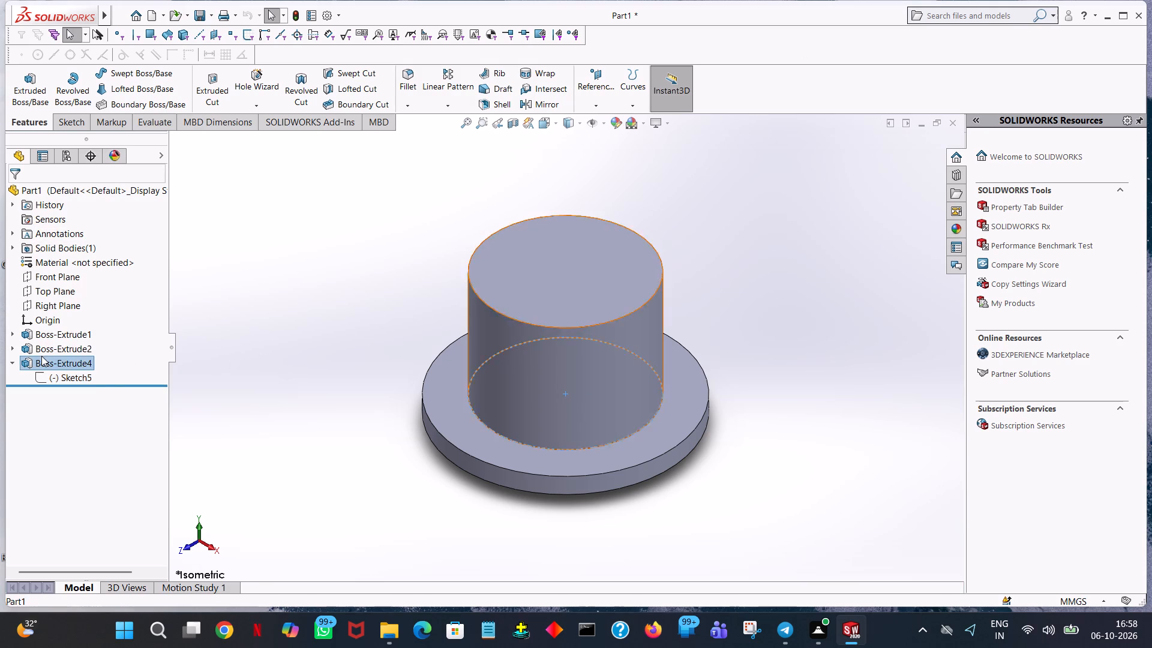
{"action": "left_click", "coordinate": [52, 315]}
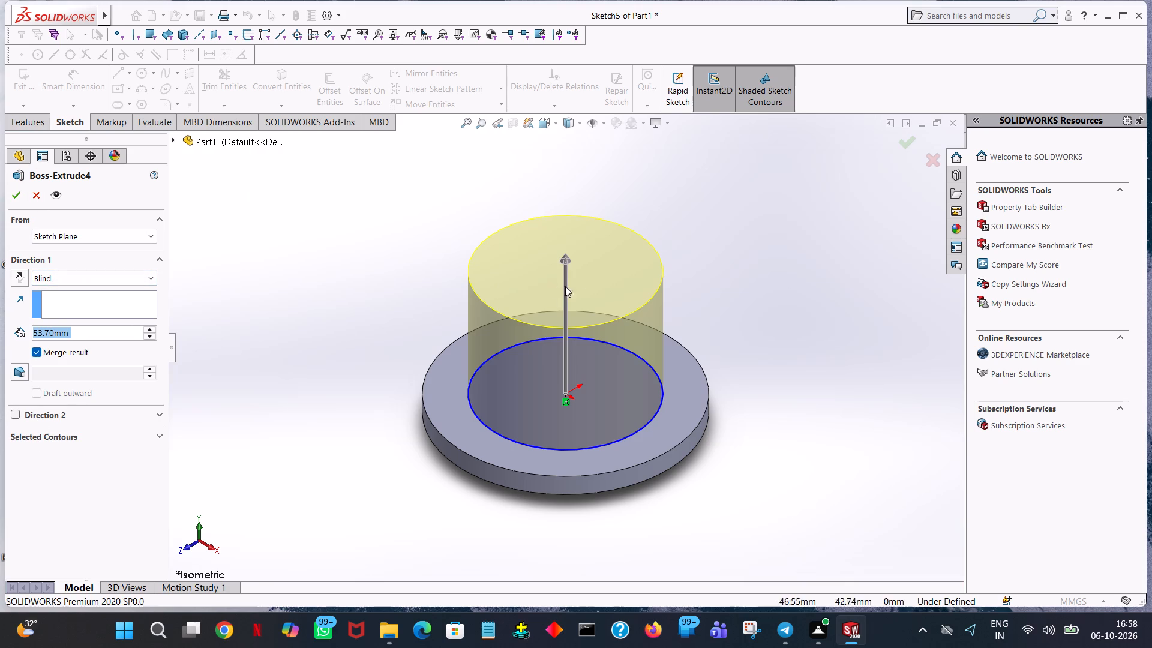
{"action": "middle_click_drag", "start_coordinate": [598, 250], "coordinate": [597, 431]}
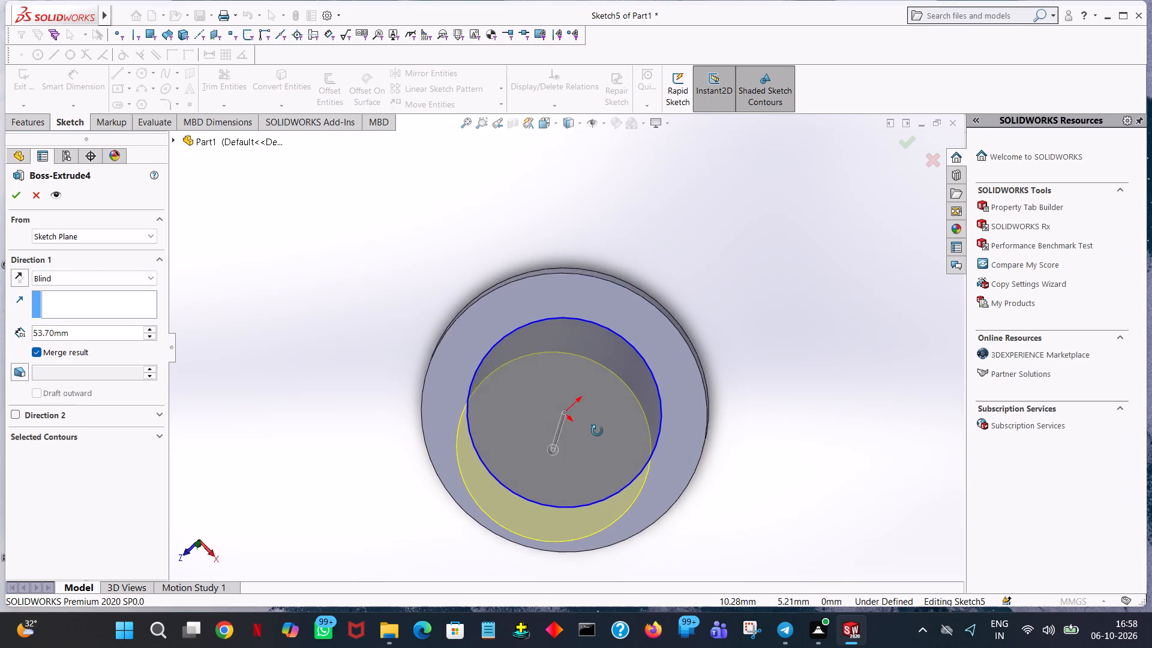
{"action": "middle_click_drag", "start_coordinate": [597, 431], "coordinate": [592, 446]}
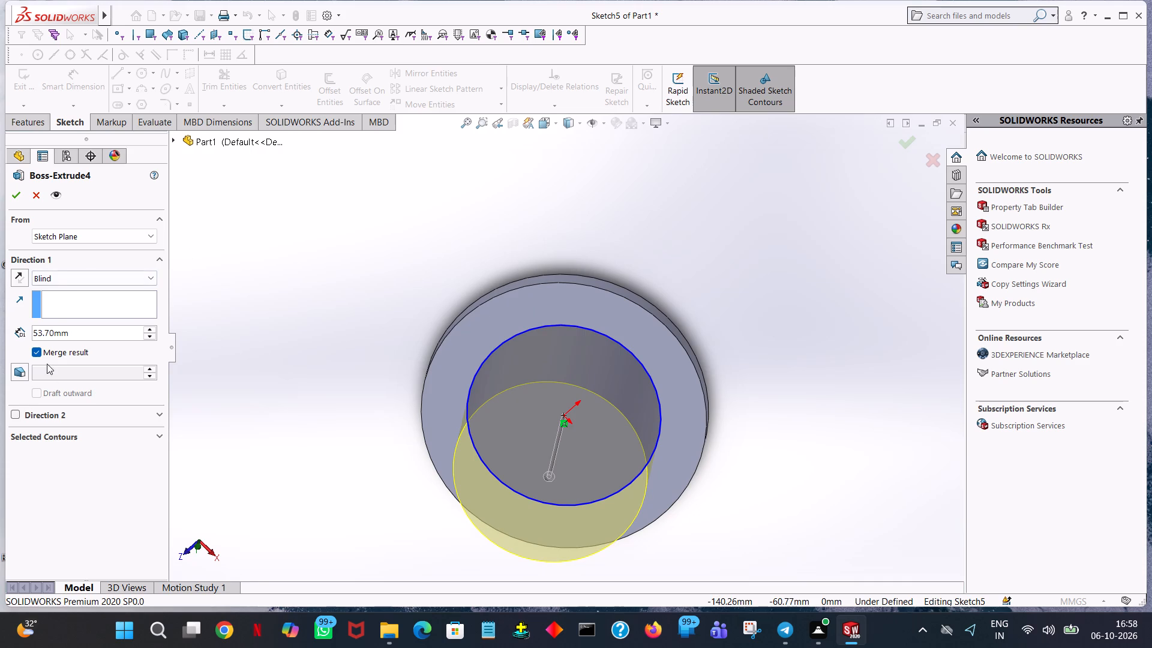
{"action": "left_click", "coordinate": [77, 440]}
{"action": "left_click", "coordinate": [82, 409]}
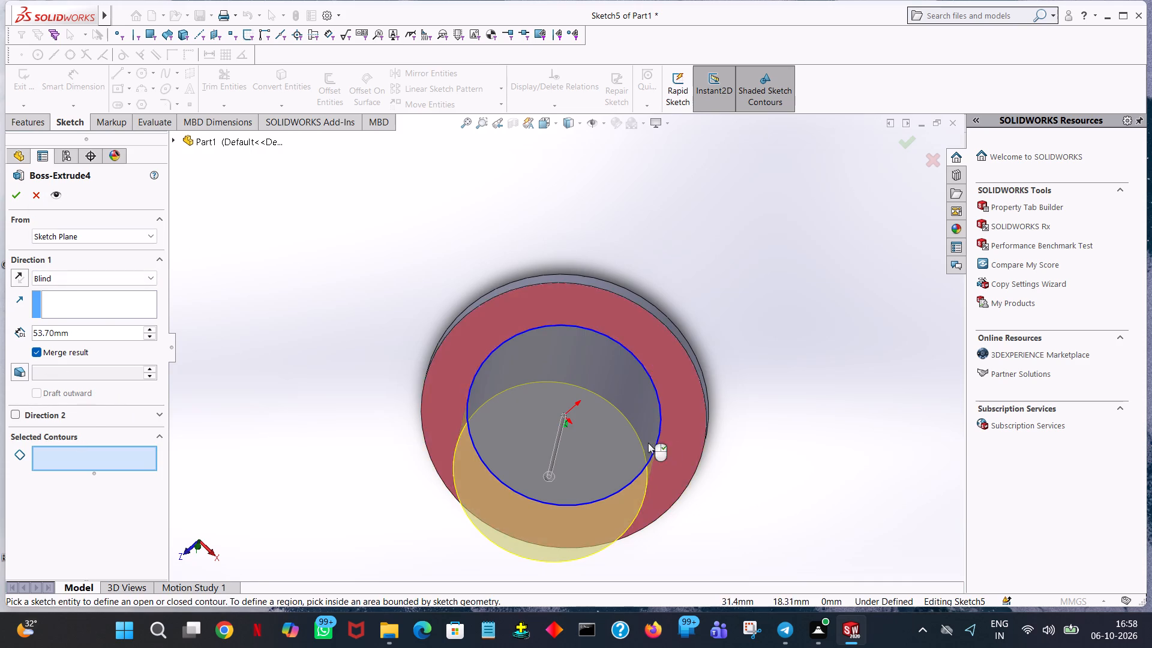
{"action": "middle_click_drag", "start_coordinate": [769, 389], "coordinate": [796, 288]}
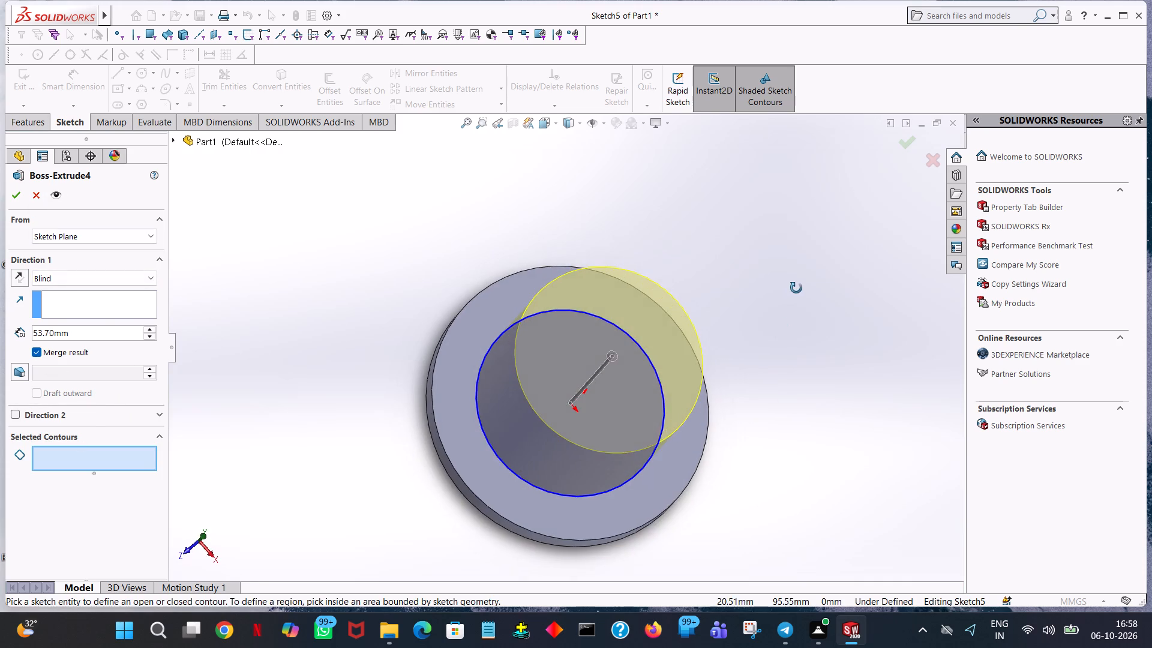
{"action": "middle_click_drag", "start_coordinate": [796, 288], "coordinate": [822, 148]}
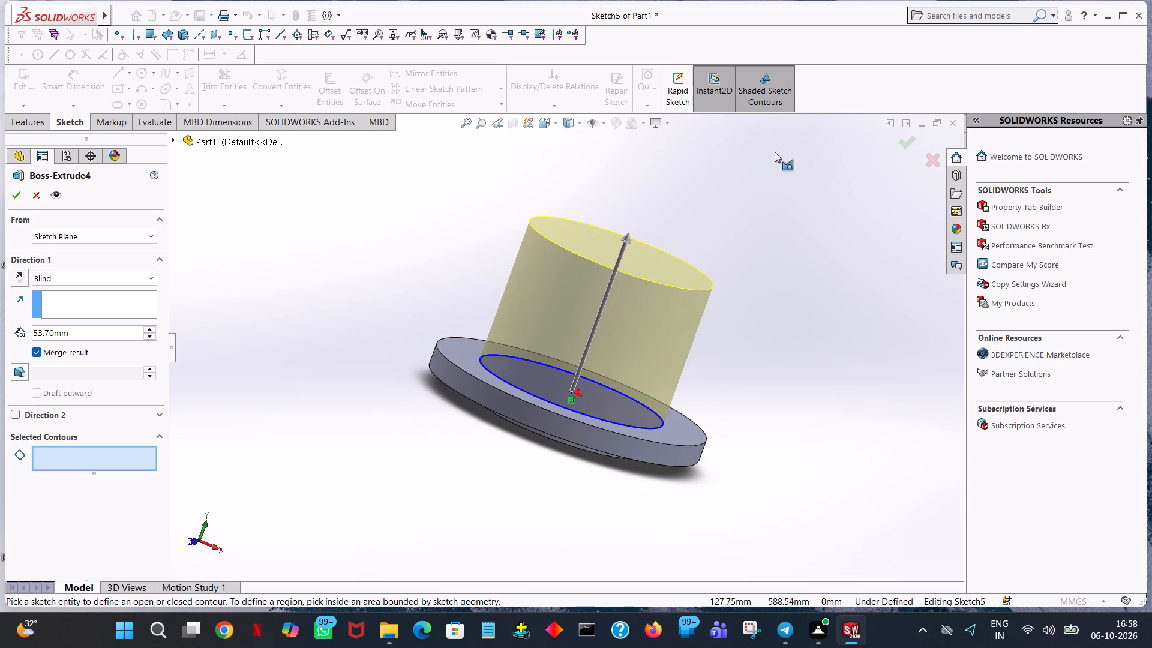
{"action": "left_click", "coordinate": [31, 199]}
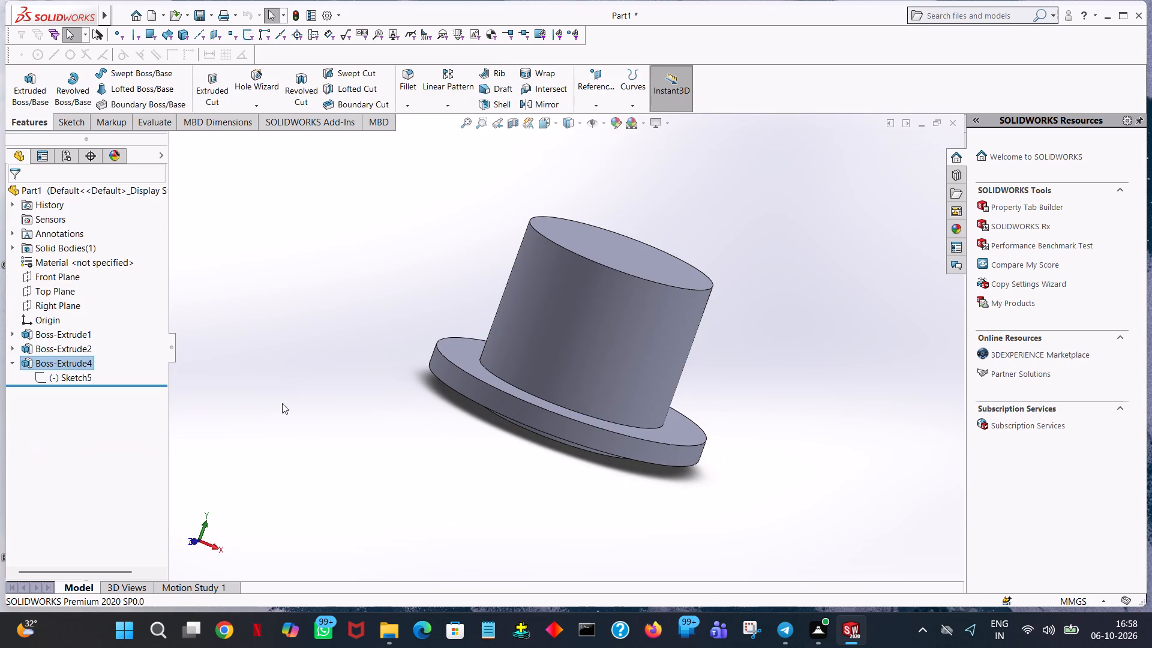
{"action": "left_click", "coordinate": [501, 380]}
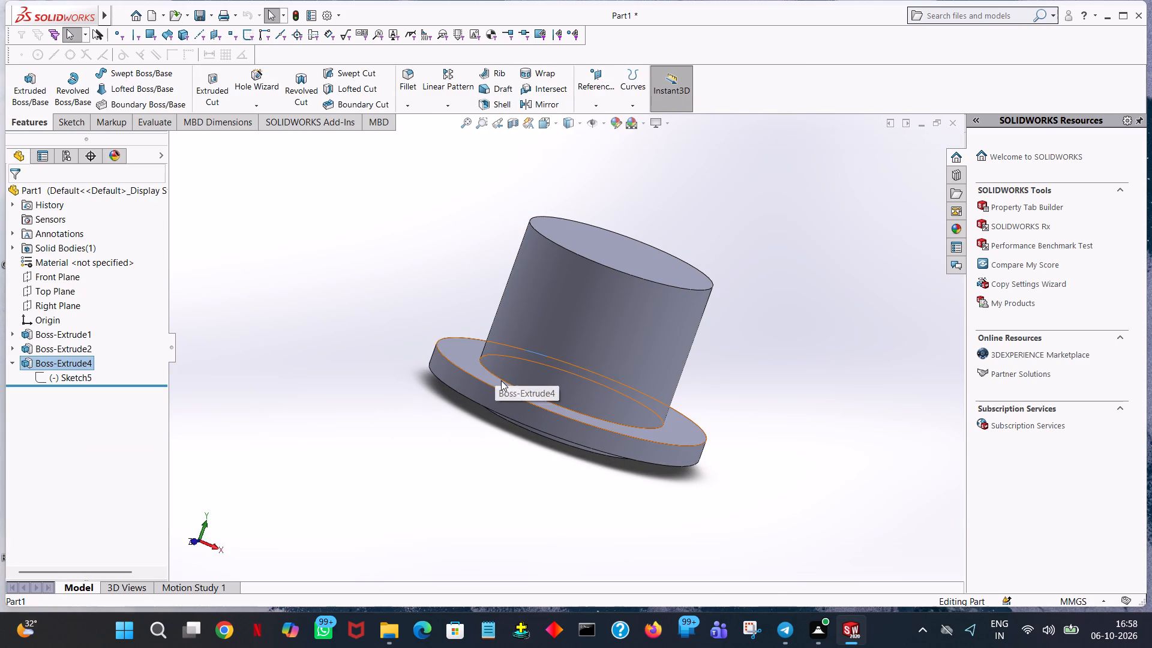
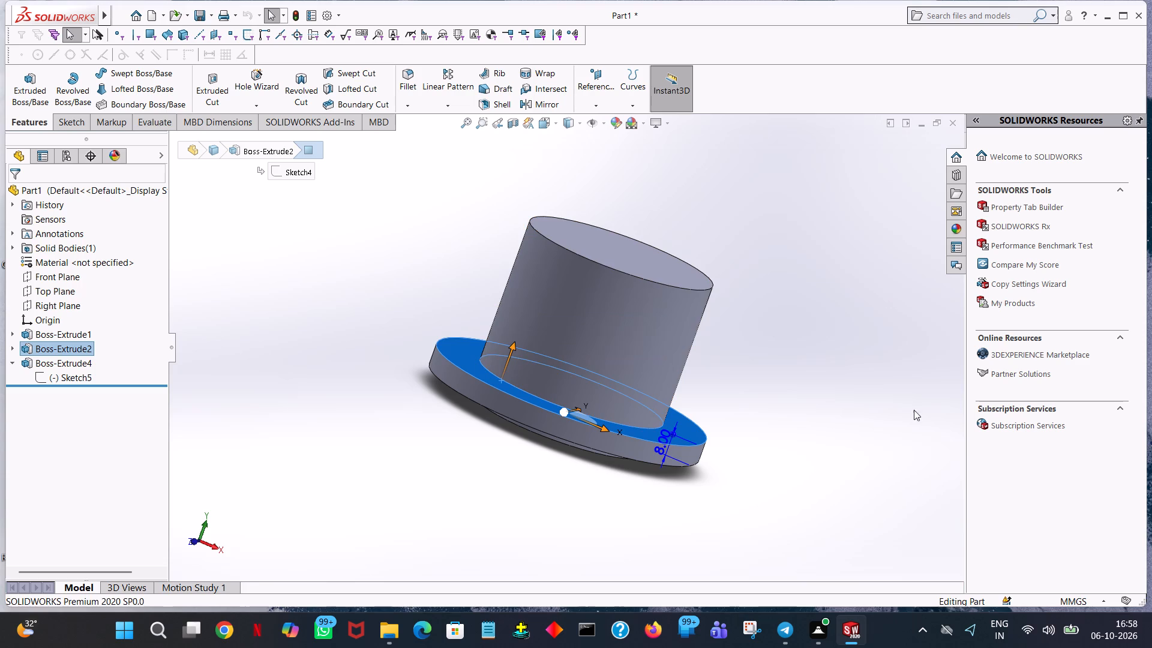
Examine the stacked discs and the tall cylinder from the side, from above and from underneath.
{"action": "left_click", "coordinate": [883, 310]}
{"action": "middle_click_drag", "start_coordinate": [725, 276], "coordinate": [712, 280]}
{"action": "middle_click_drag", "start_coordinate": [716, 238], "coordinate": [684, 247]}
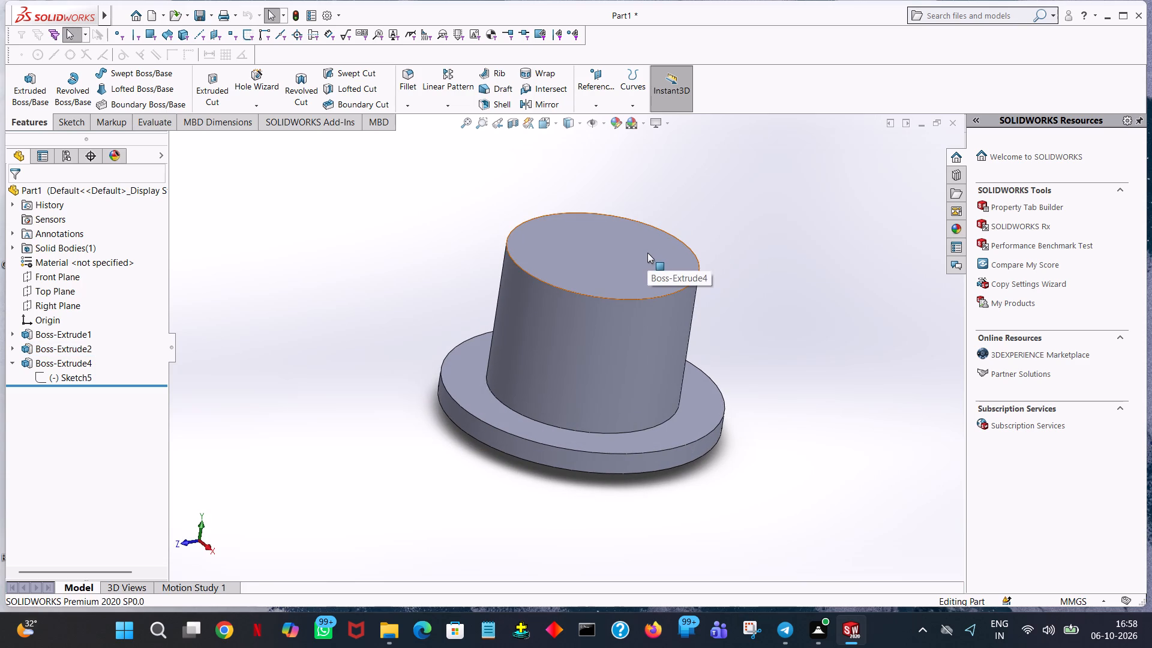
{"action": "middle_click_drag", "start_coordinate": [673, 233], "coordinate": [639, 245]}
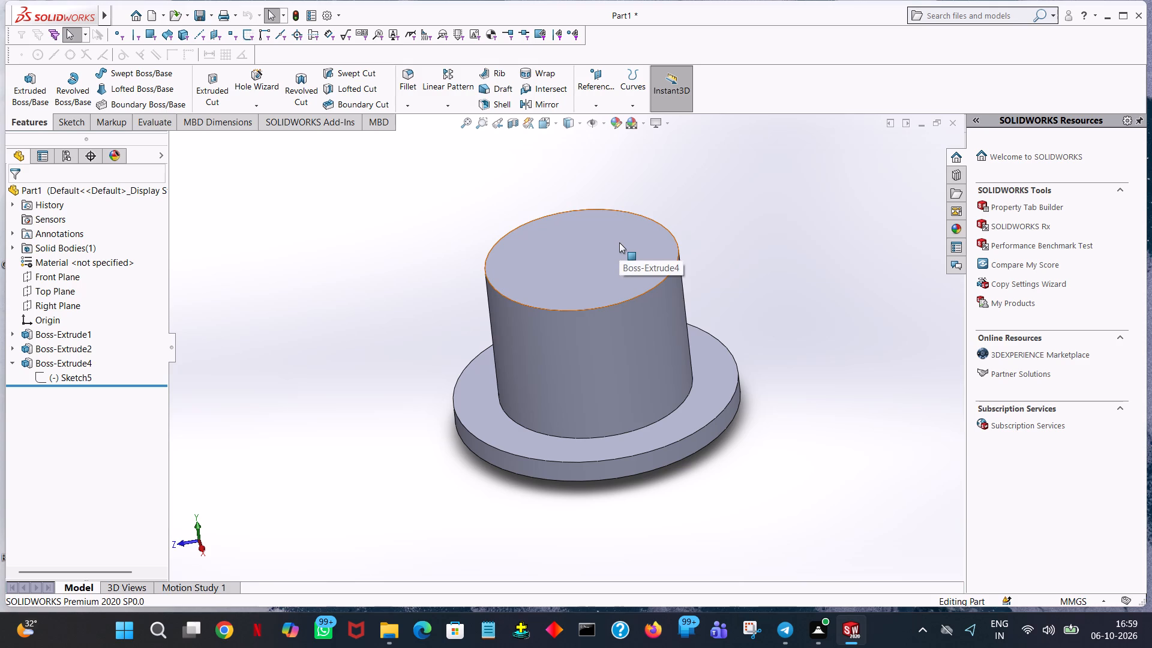
{"action": "middle_click_drag", "start_coordinate": [591, 331], "coordinate": [584, 274]}
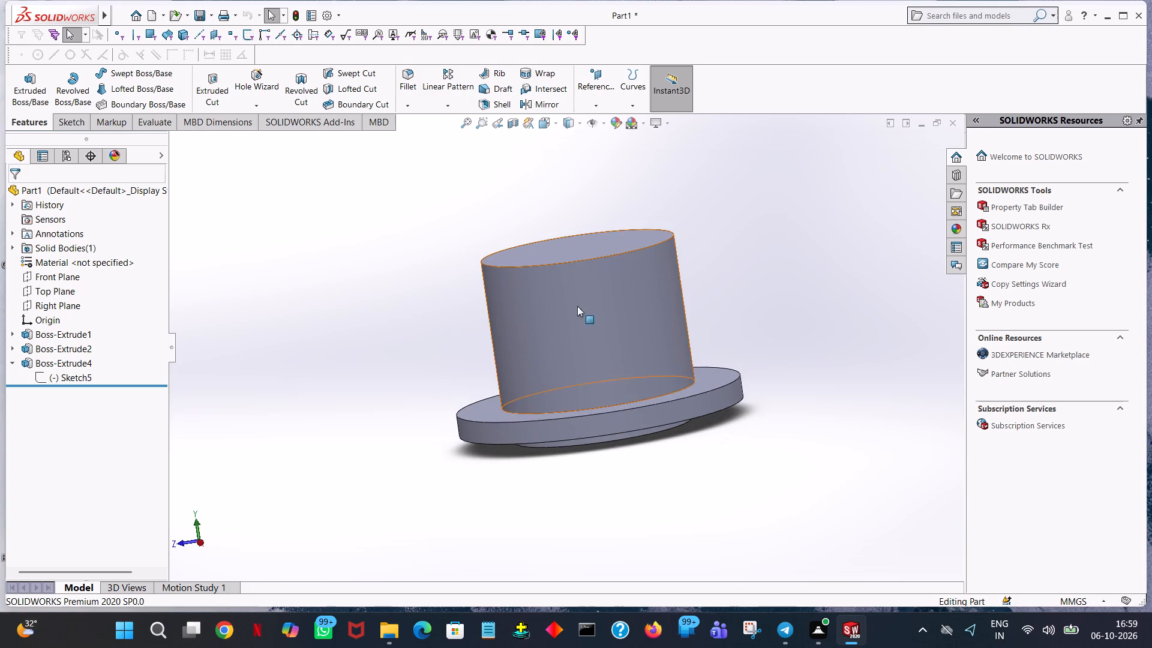
{"action": "middle_click_drag", "start_coordinate": [577, 308], "coordinate": [568, 272]}
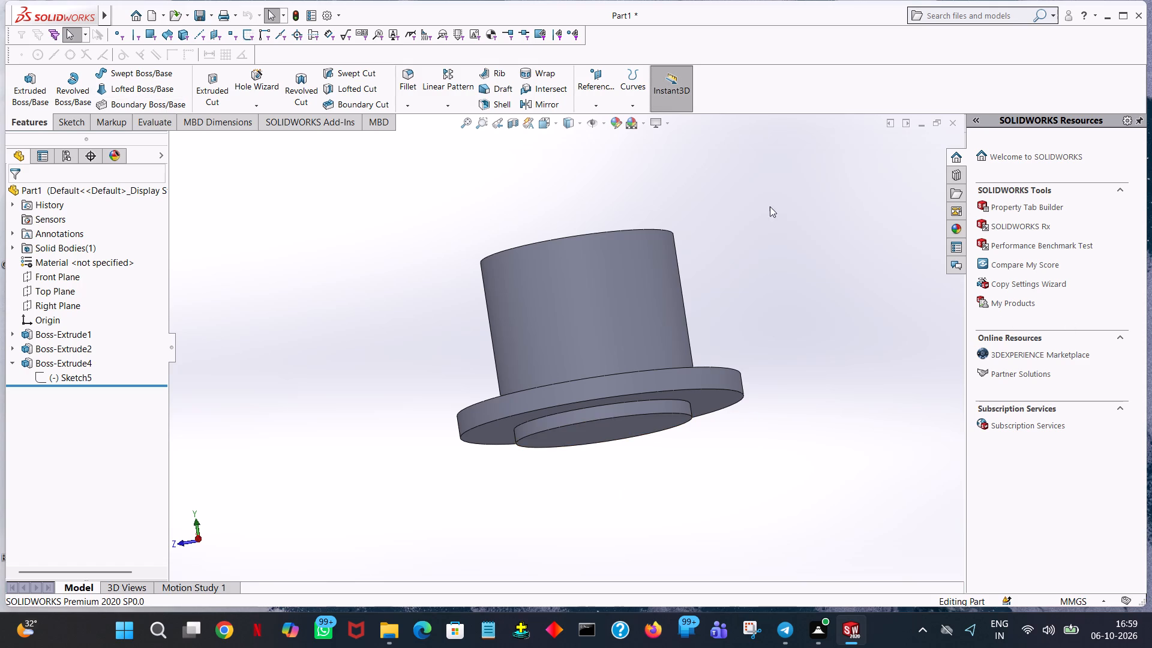
{"action": "middle_click_drag", "start_coordinate": [748, 332], "coordinate": [768, 524]}
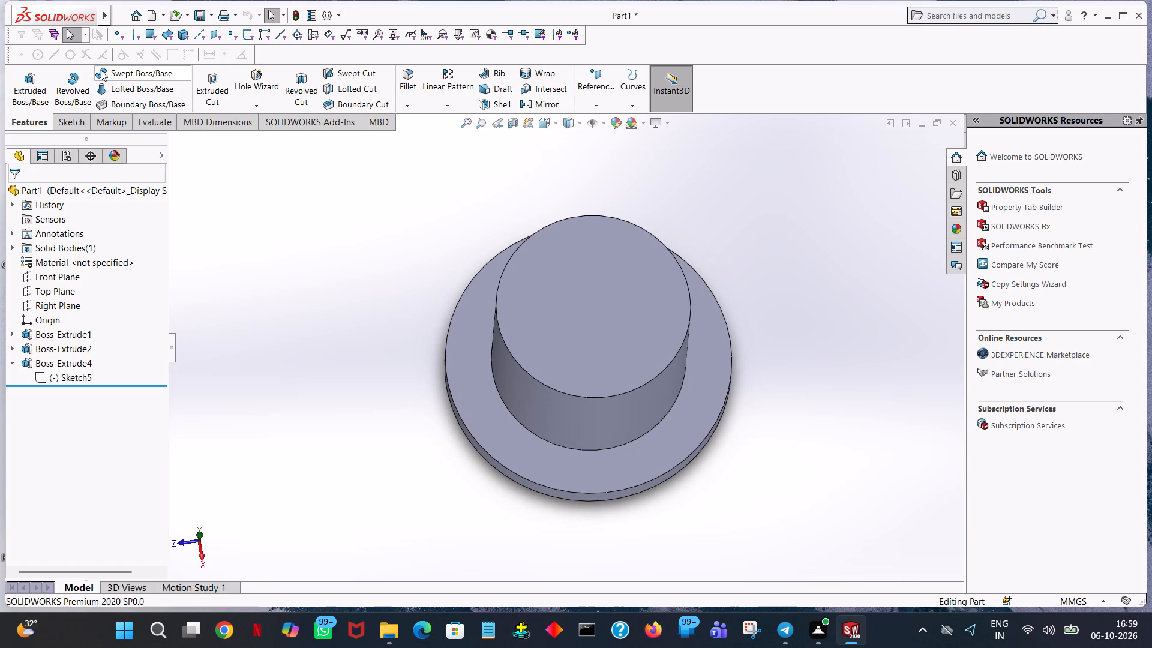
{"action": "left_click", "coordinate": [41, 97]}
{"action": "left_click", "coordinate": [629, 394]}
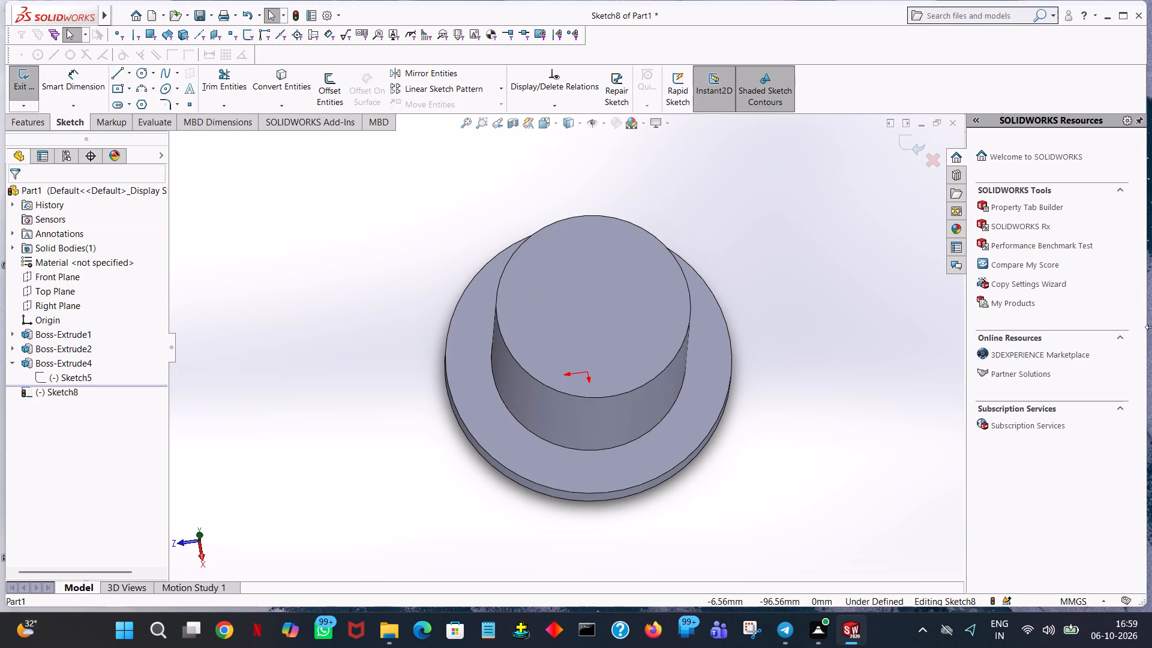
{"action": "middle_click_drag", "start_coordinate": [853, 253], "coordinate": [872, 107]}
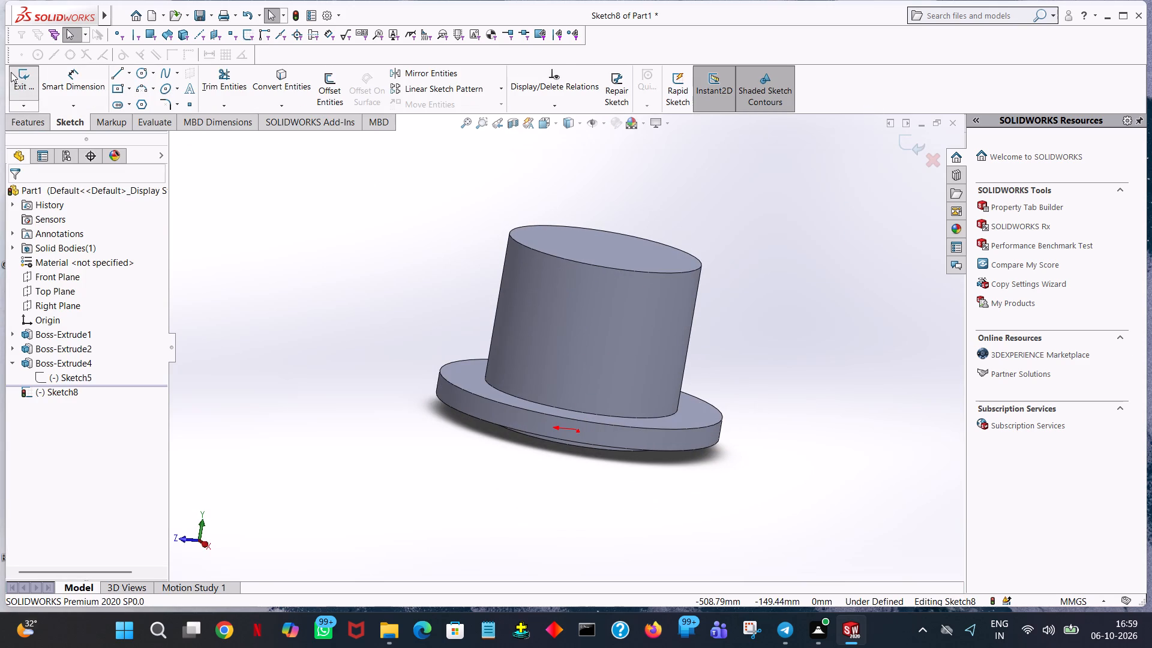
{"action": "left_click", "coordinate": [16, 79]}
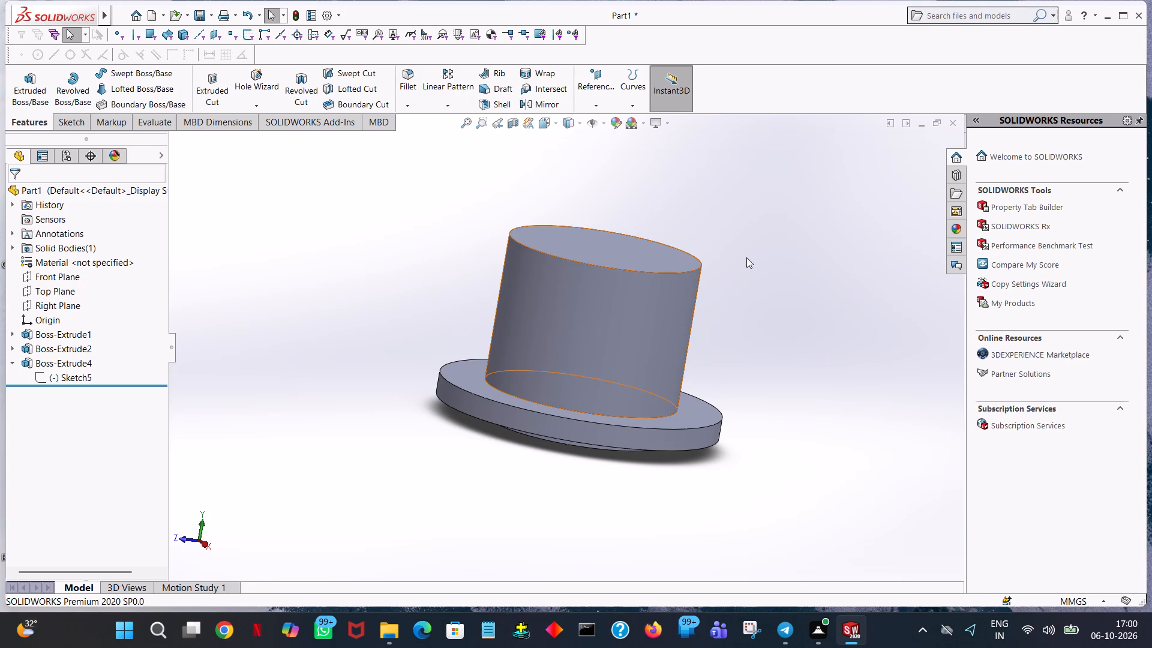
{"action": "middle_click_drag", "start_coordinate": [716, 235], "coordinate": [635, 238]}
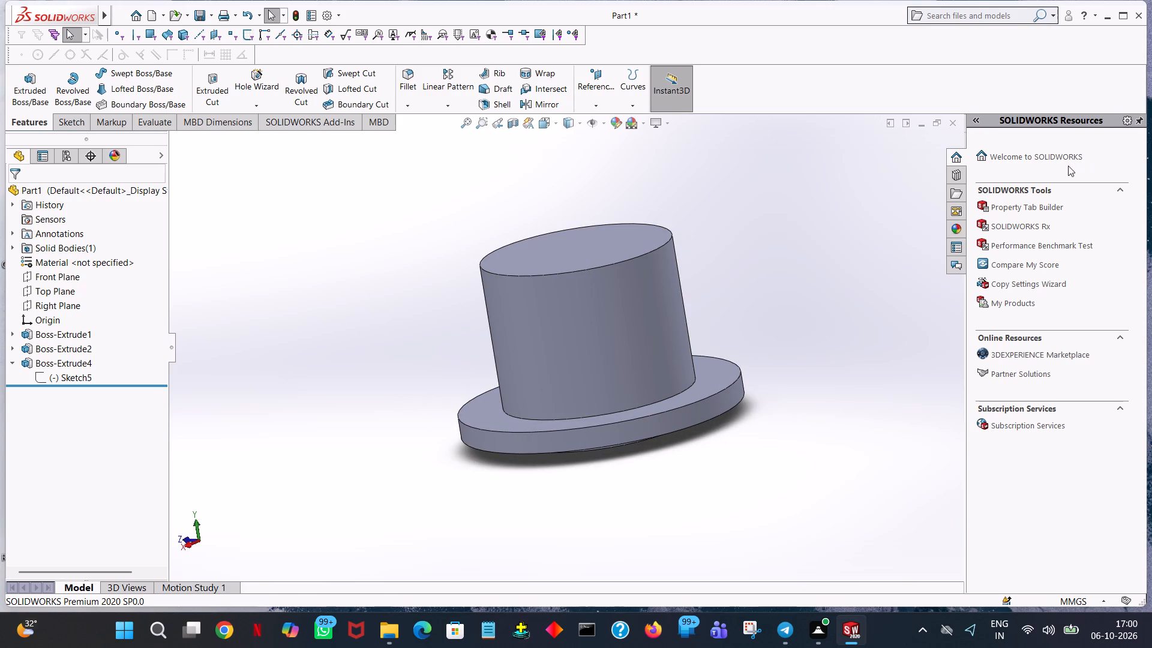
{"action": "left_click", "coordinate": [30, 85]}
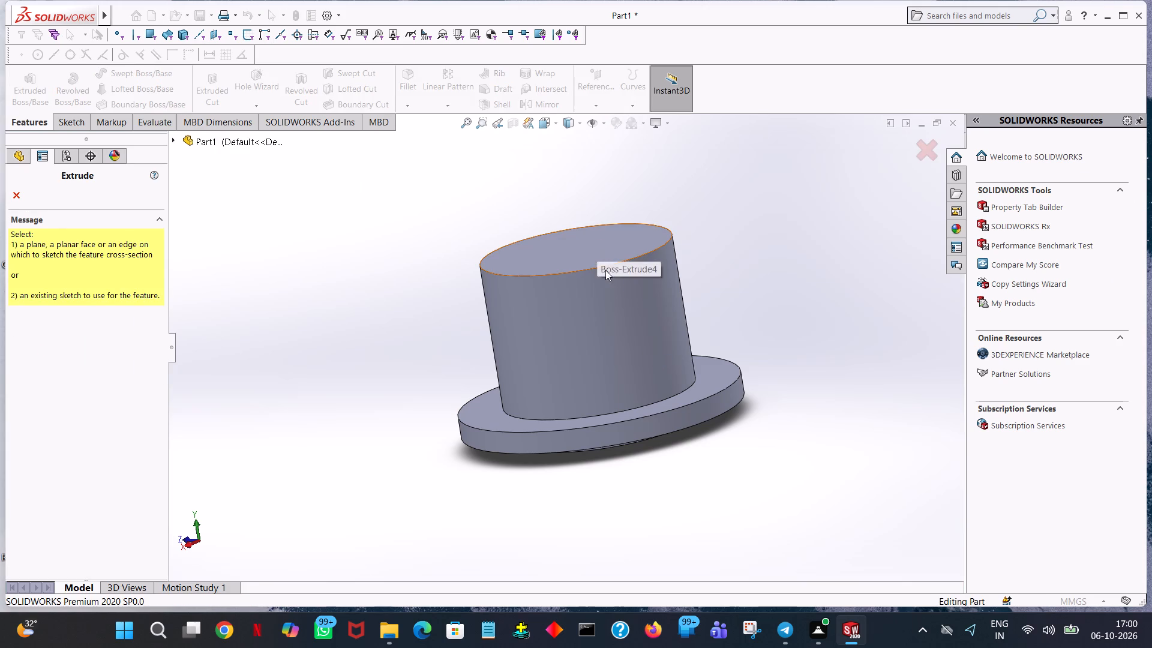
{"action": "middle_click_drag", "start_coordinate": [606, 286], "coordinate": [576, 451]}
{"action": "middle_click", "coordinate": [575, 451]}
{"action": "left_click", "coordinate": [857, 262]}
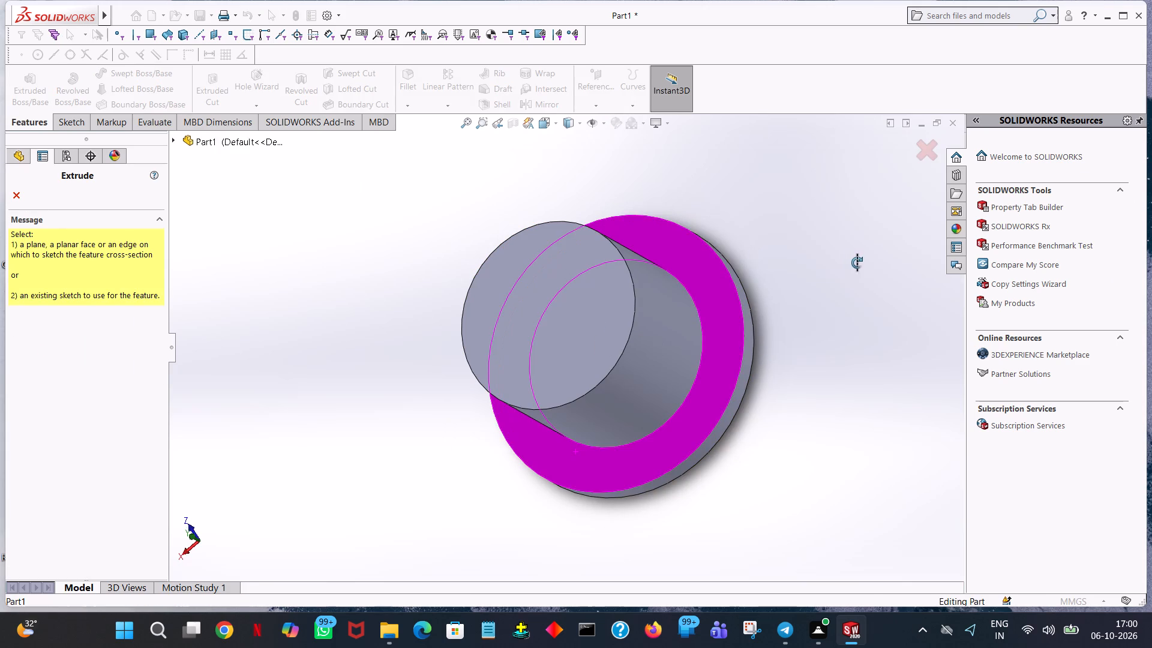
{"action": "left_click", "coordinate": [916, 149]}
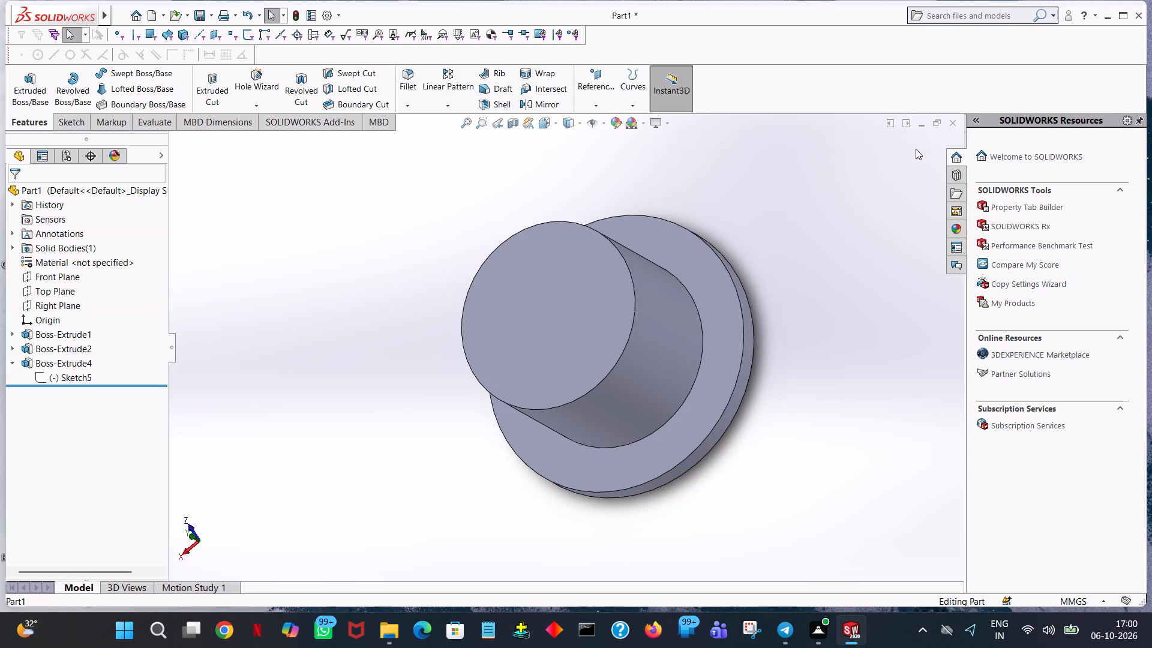
Start a boss extrusion sketch on the tall cylinder's top face and draw an origin-centred circle with a radius of 15+8 mm.
{"action": "left_click", "coordinate": [22, 90]}
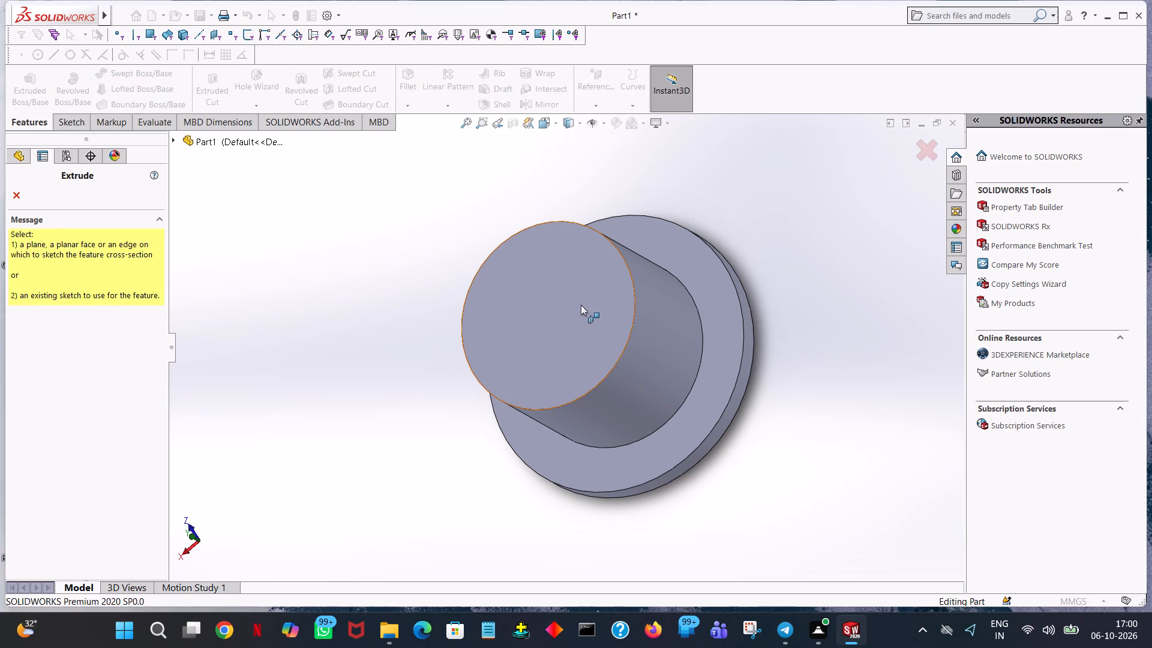
{"action": "left_click", "coordinate": [585, 319]}
{"action": "middle_click_drag", "start_coordinate": [757, 289], "coordinate": [790, 176]}
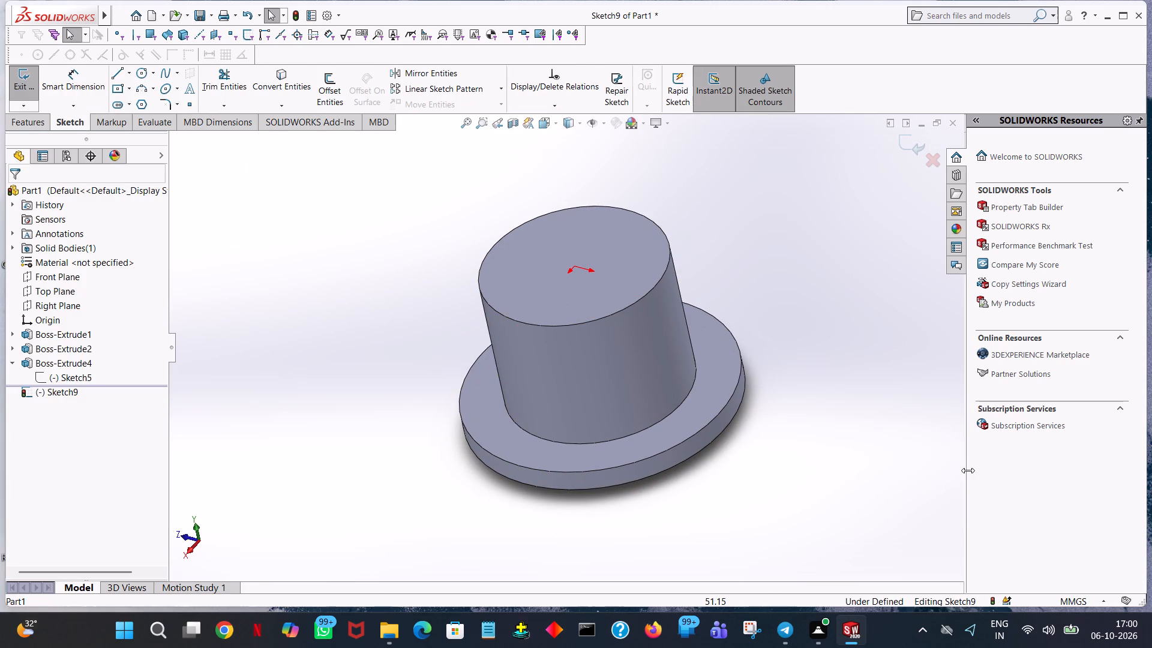
{"action": "left_click", "coordinate": [142, 74]}
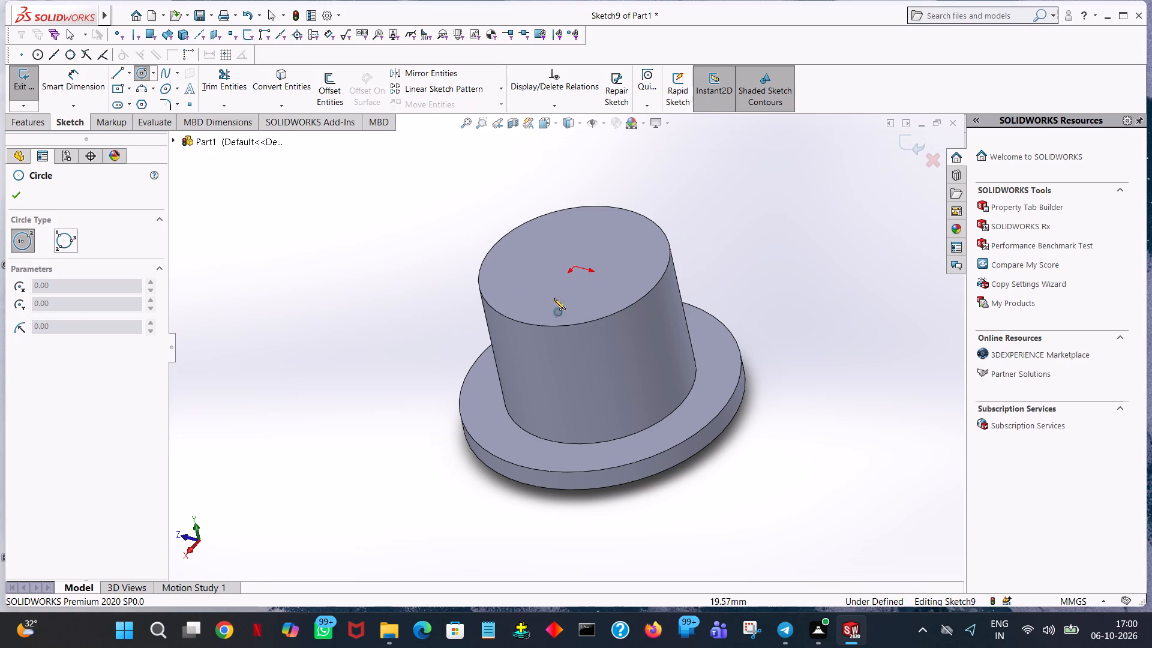
{"action": "left_click", "coordinate": [574, 266]}
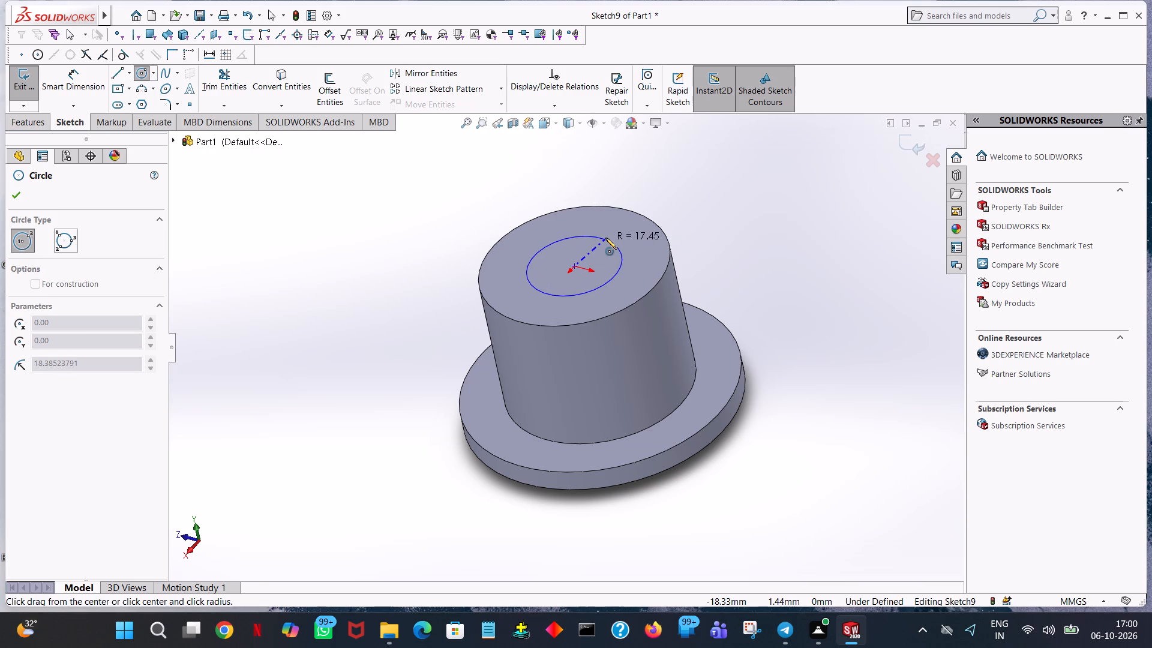
{"action": "middle_click_drag", "start_coordinate": [605, 238], "coordinate": [626, 326]}
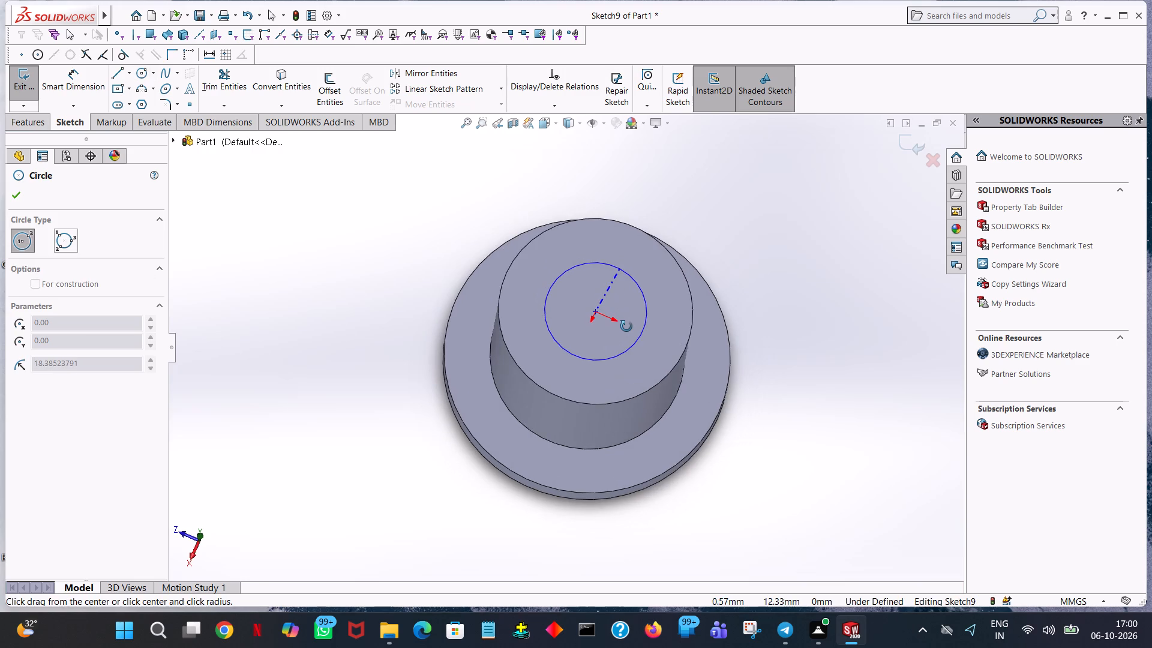
{"action": "middle_click_drag", "start_coordinate": [626, 326], "coordinate": [631, 356]}
{"action": "middle_click", "coordinate": [631, 356]}
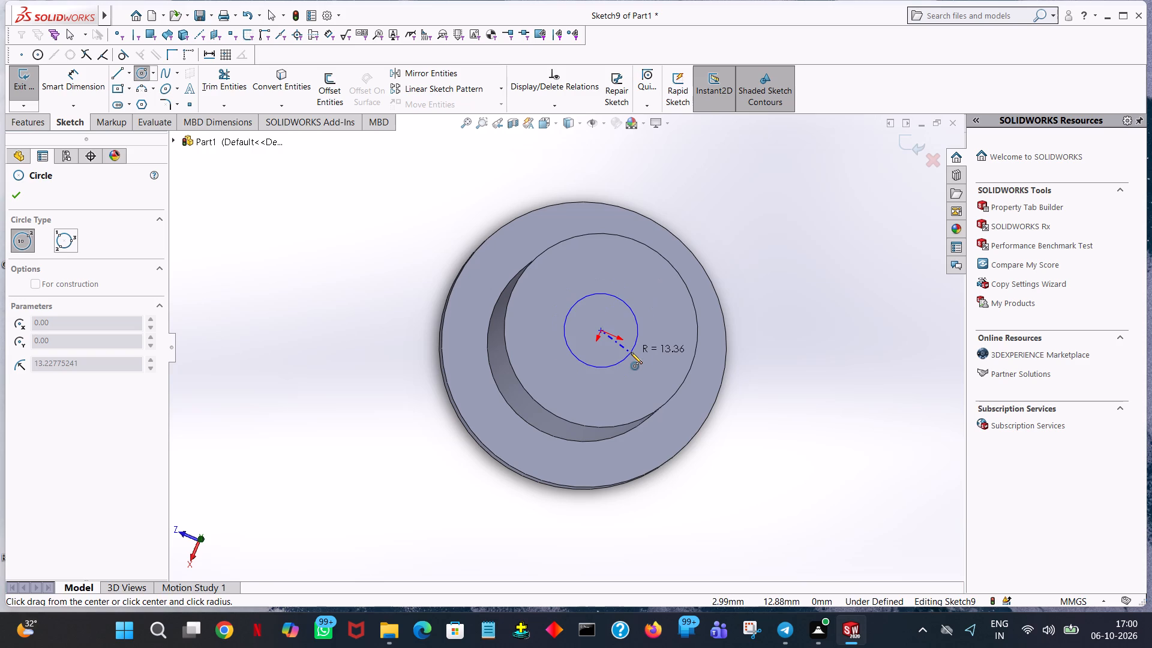
{"action": "left_click", "coordinate": [631, 352]}
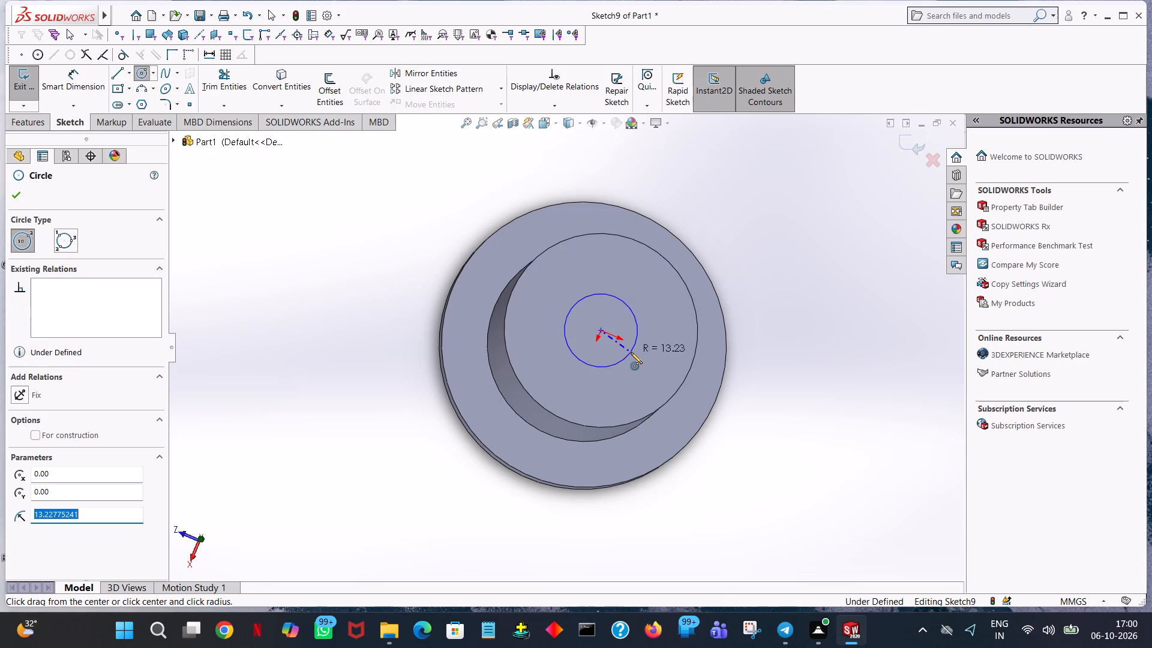
{"action": "type", "text": "15+8"}
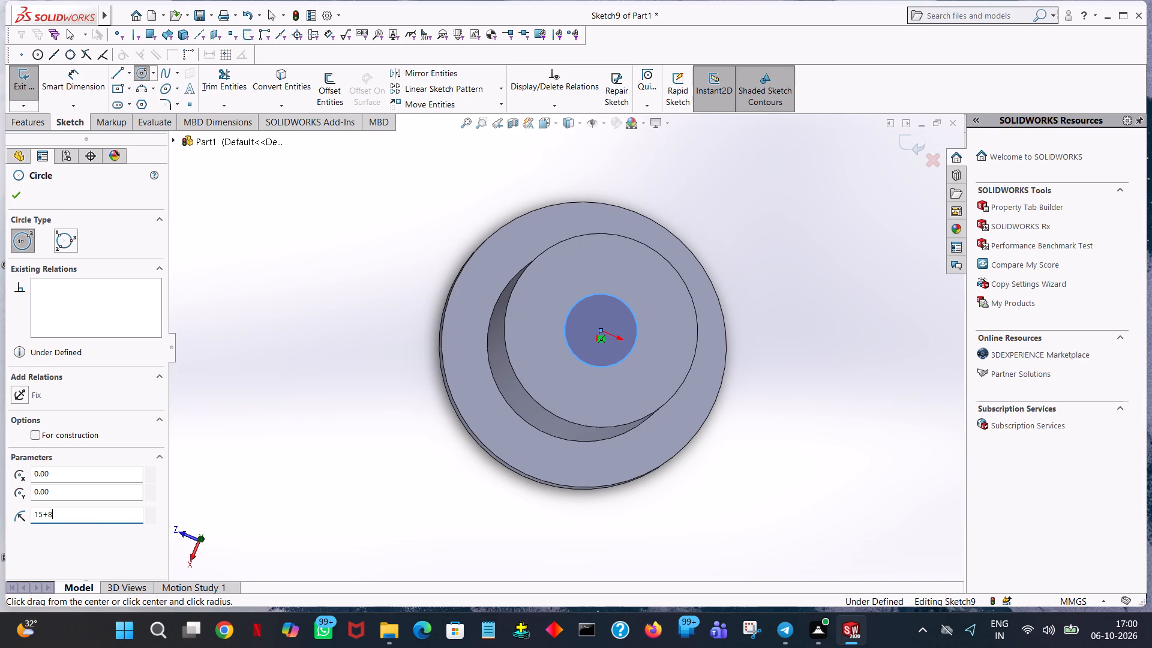
{"action": "left_click", "coordinate": [363, 236]}
{"action": "right_click", "coordinate": [363, 236]}
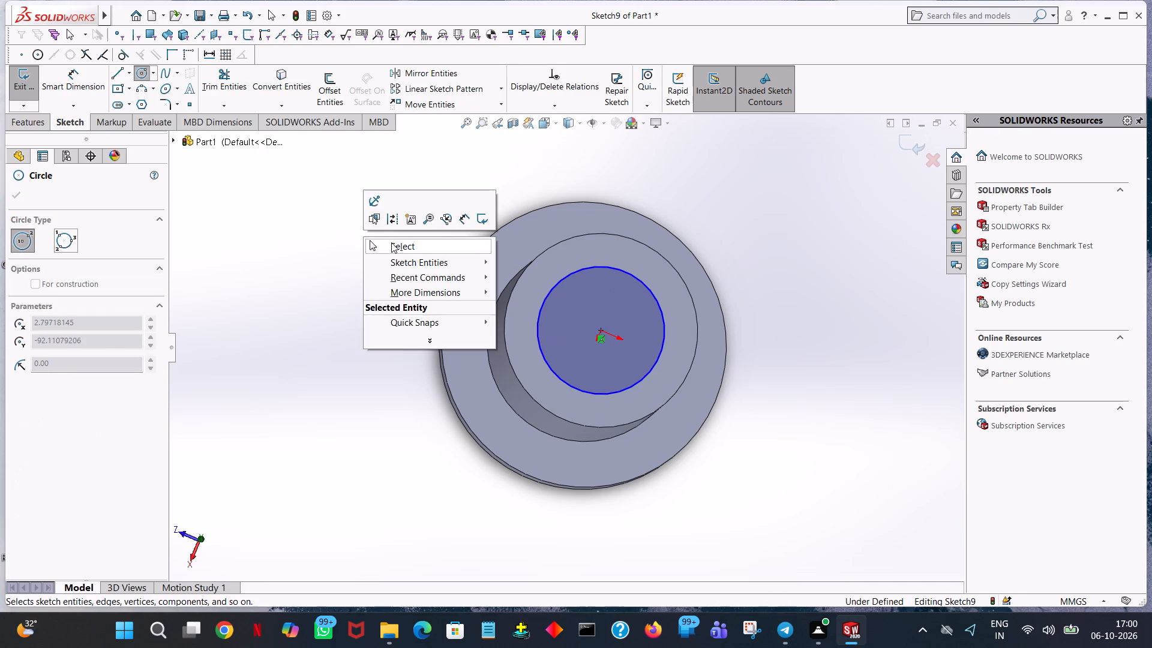
{"action": "left_click", "coordinate": [391, 242]}
Extrude the 46 mm diameter circle upward as a merged blind boss with a depth of 100.7-6-8-13-15-4-25.7-8 mm (21 mm).
{"action": "middle_click_drag", "start_coordinate": [405, 219], "coordinate": [378, 145]}
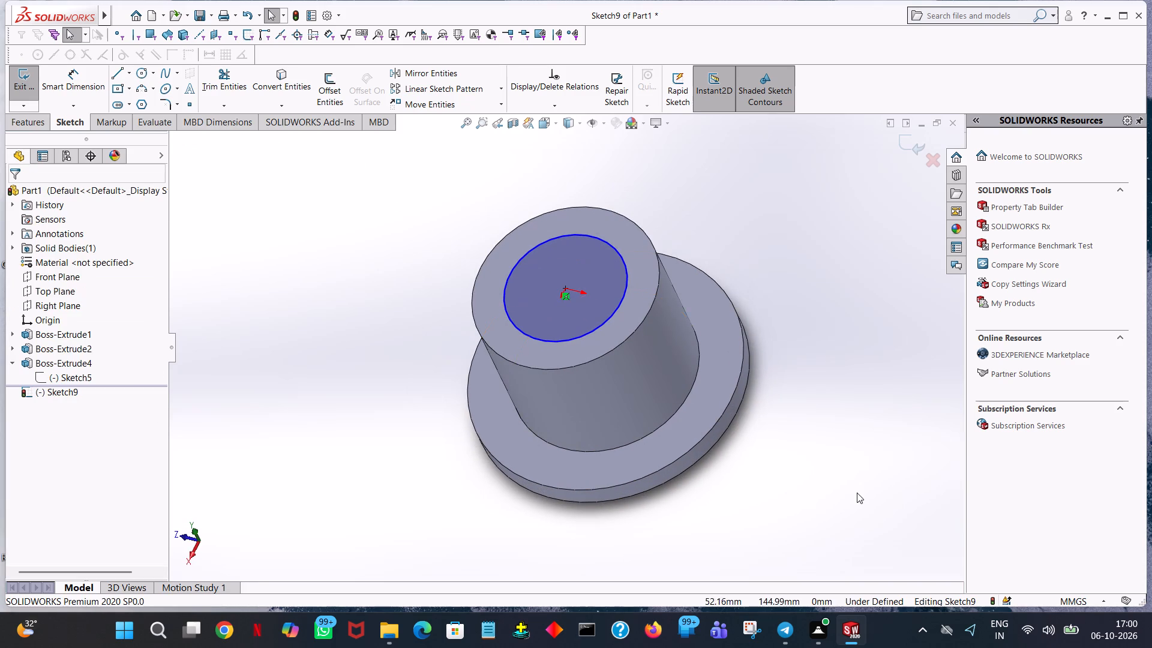
{"action": "middle_click_drag", "start_coordinate": [834, 462], "coordinate": [841, 414]}
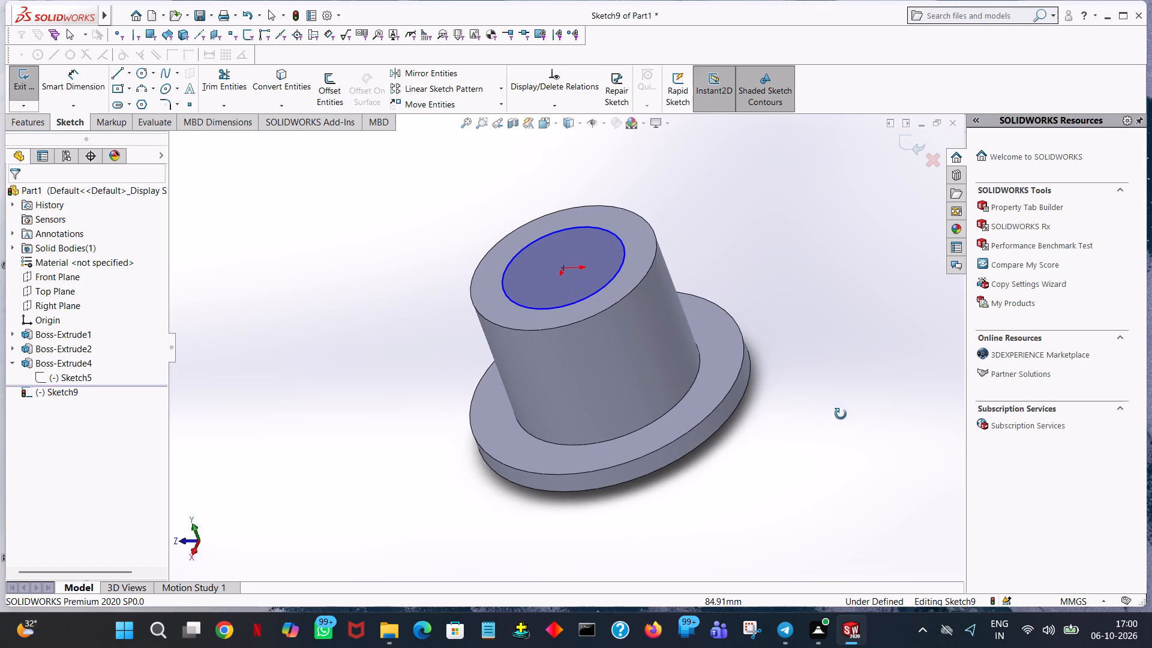
{"action": "middle_click_drag", "start_coordinate": [841, 414], "coordinate": [840, 412]}
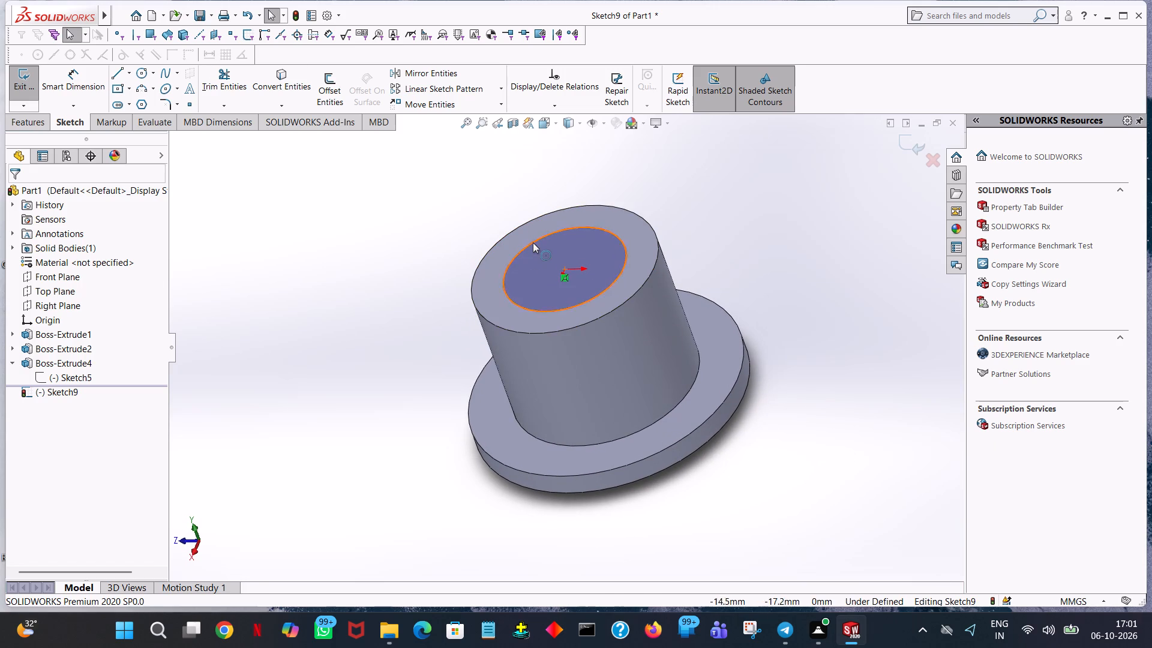
{"action": "left_click", "coordinate": [533, 242]}
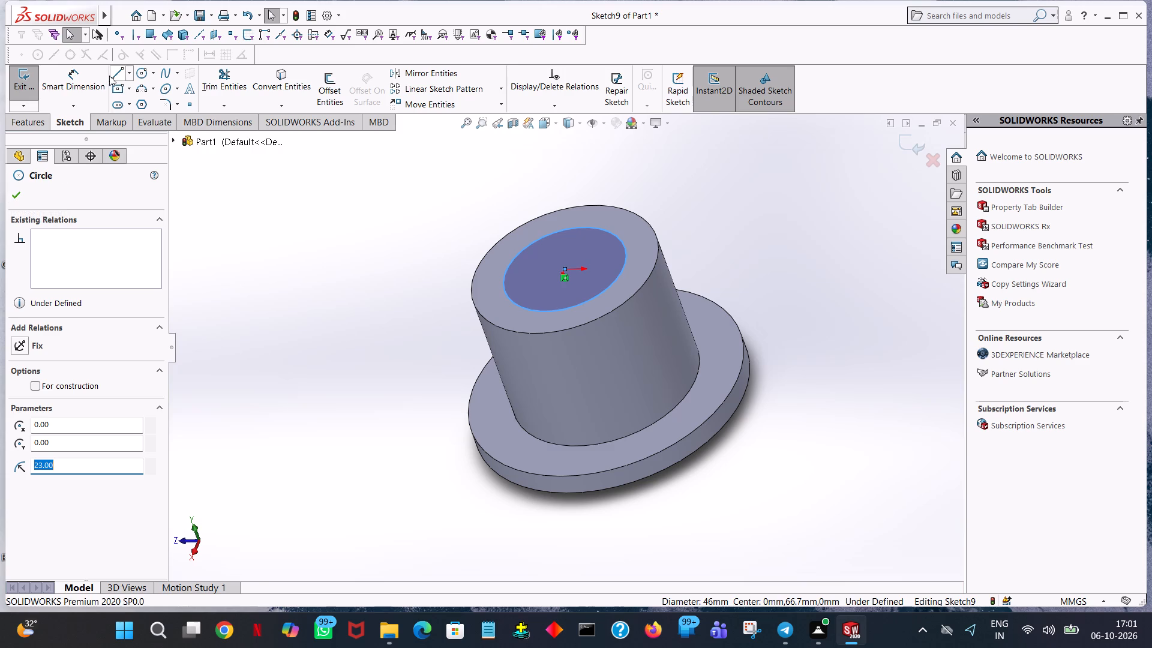
{"action": "left_click", "coordinate": [16, 120]}
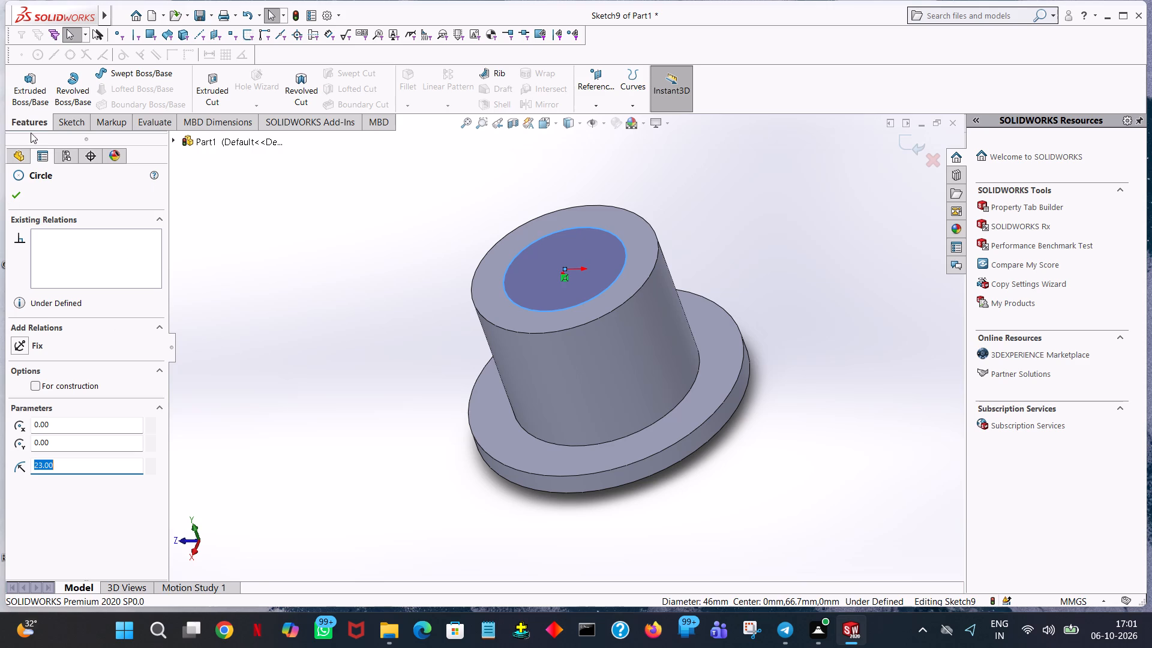
{"action": "left_click", "coordinate": [28, 110]}
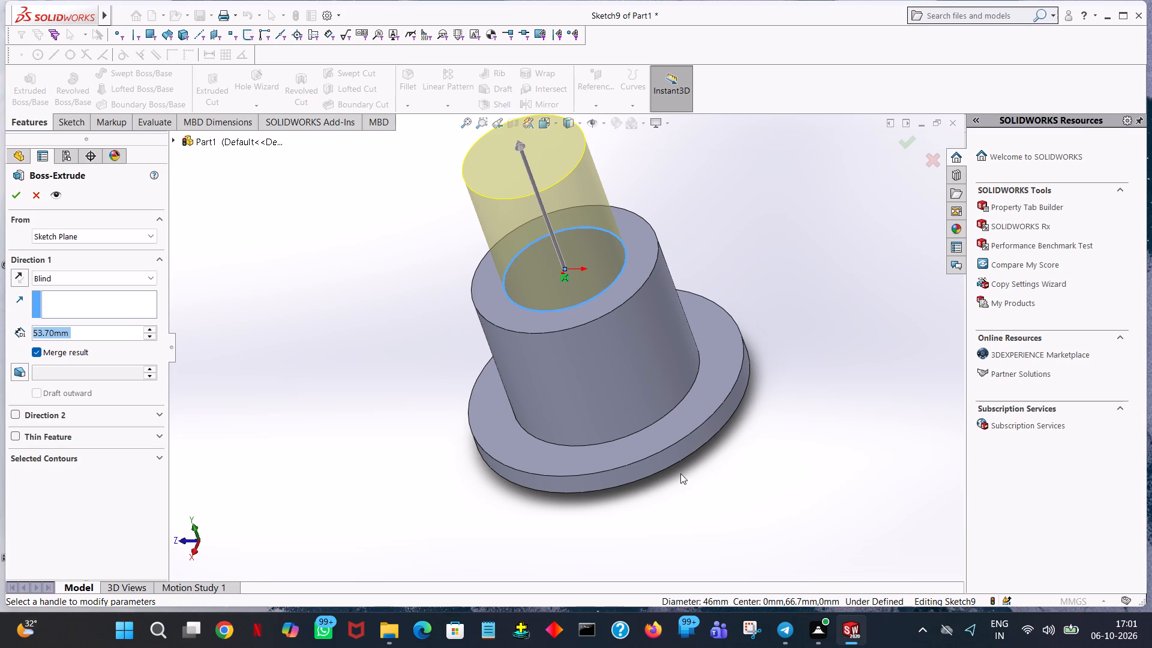
{"action": "type", "text": "110"}
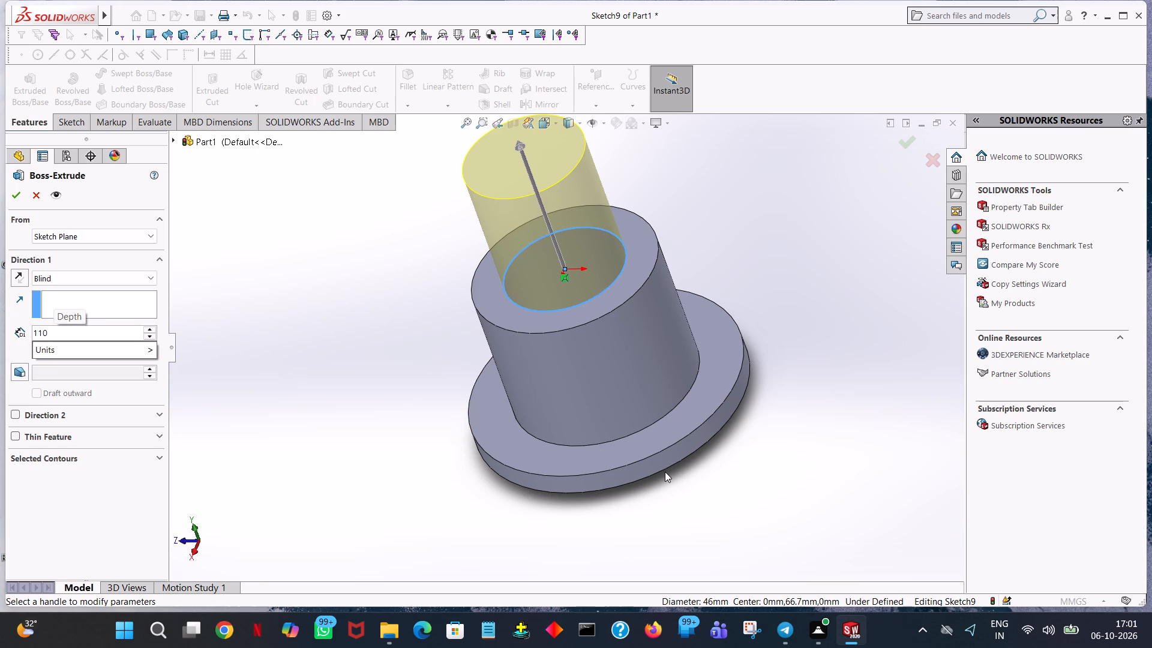
{"action": "key", "text": "BackSpace"}
{"action": "key", "text": "BackSpace"}
{"action": "type", "text": "00.7-"}
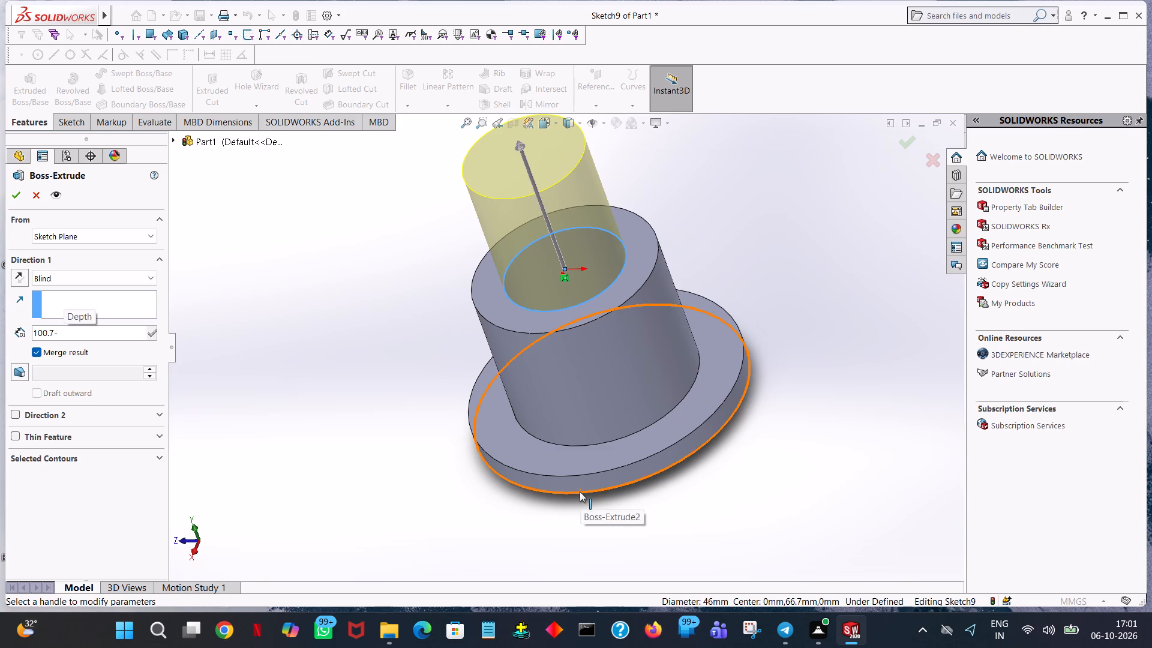
{"action": "type", "text": "6-"}
{"action": "type", "text": "8-"}
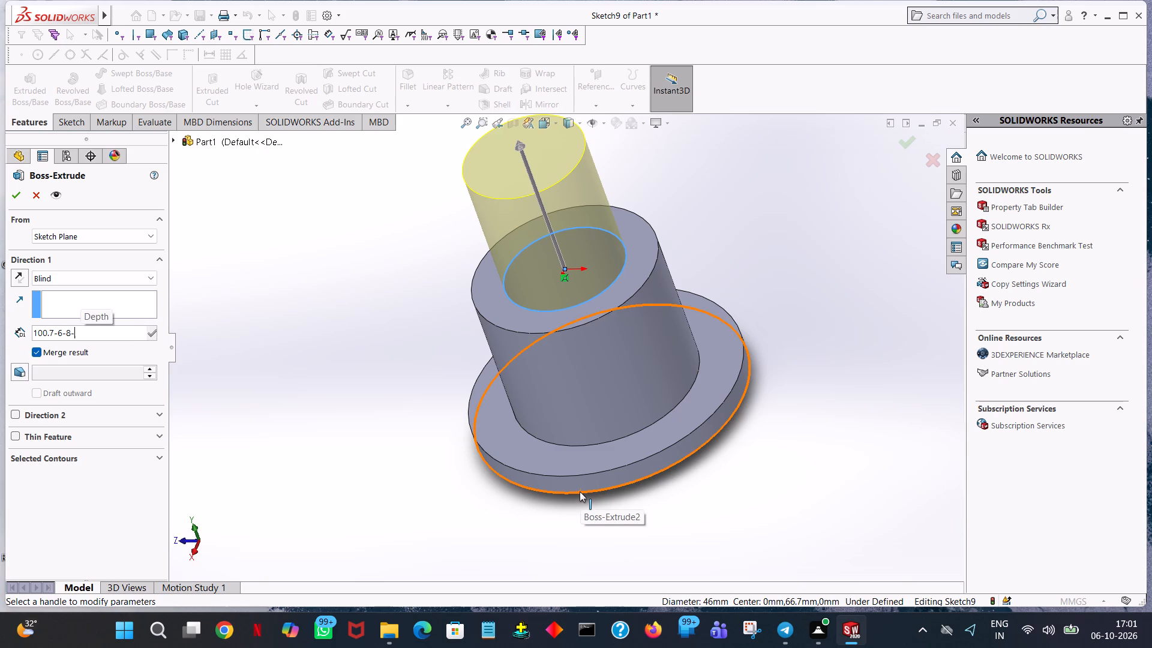
{"action": "key", "text": "1"}
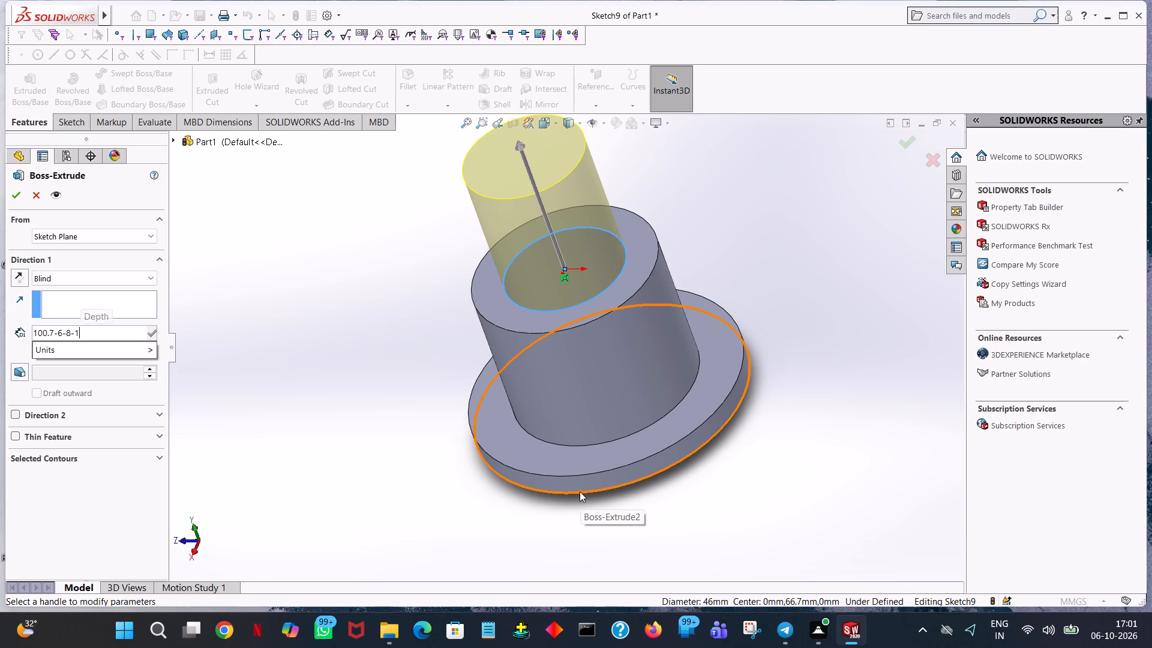
{"action": "key", "text": "3"}
{"action": "key", "text": "minus"}
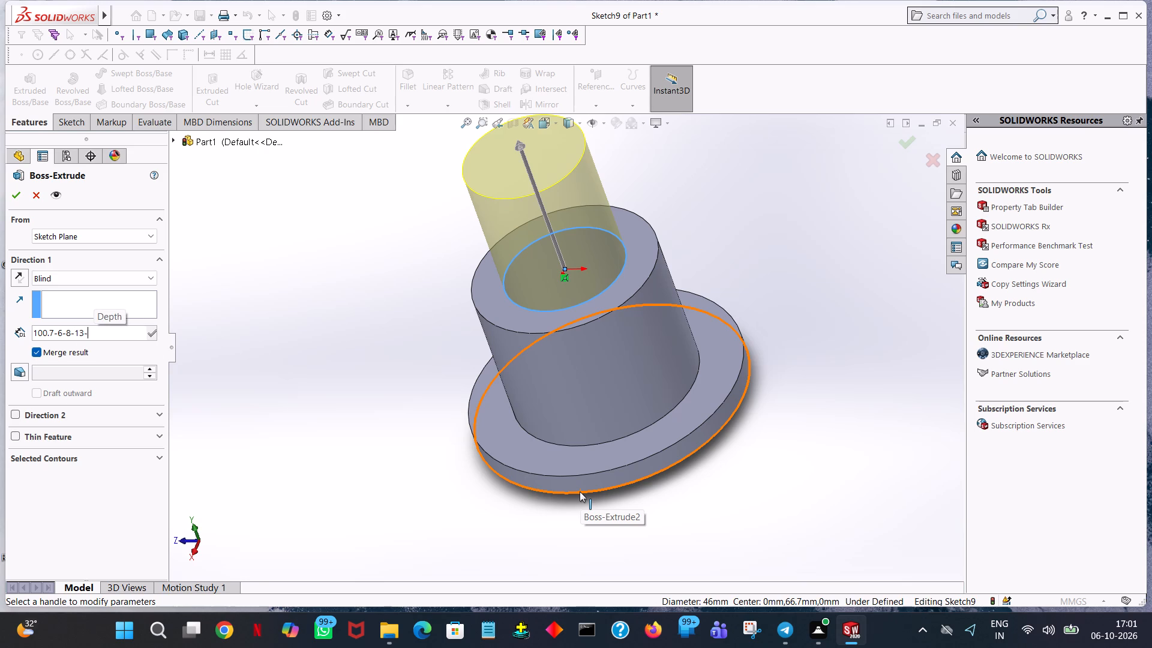
{"action": "type", "text": "15"}
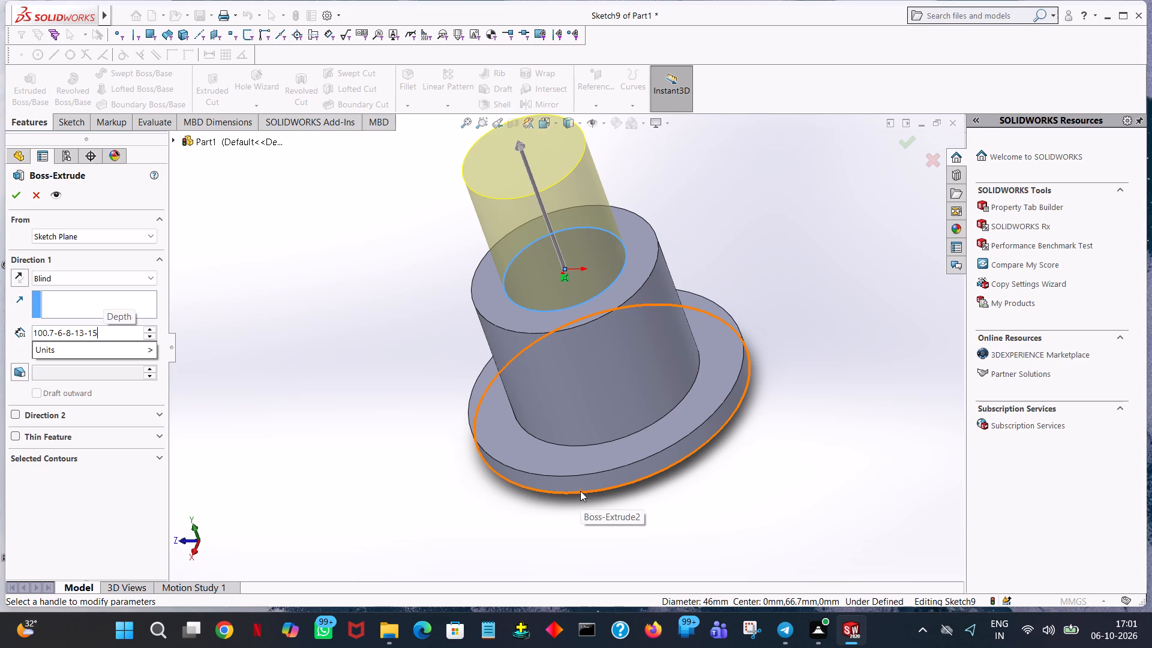
{"action": "key", "text": "minus"}
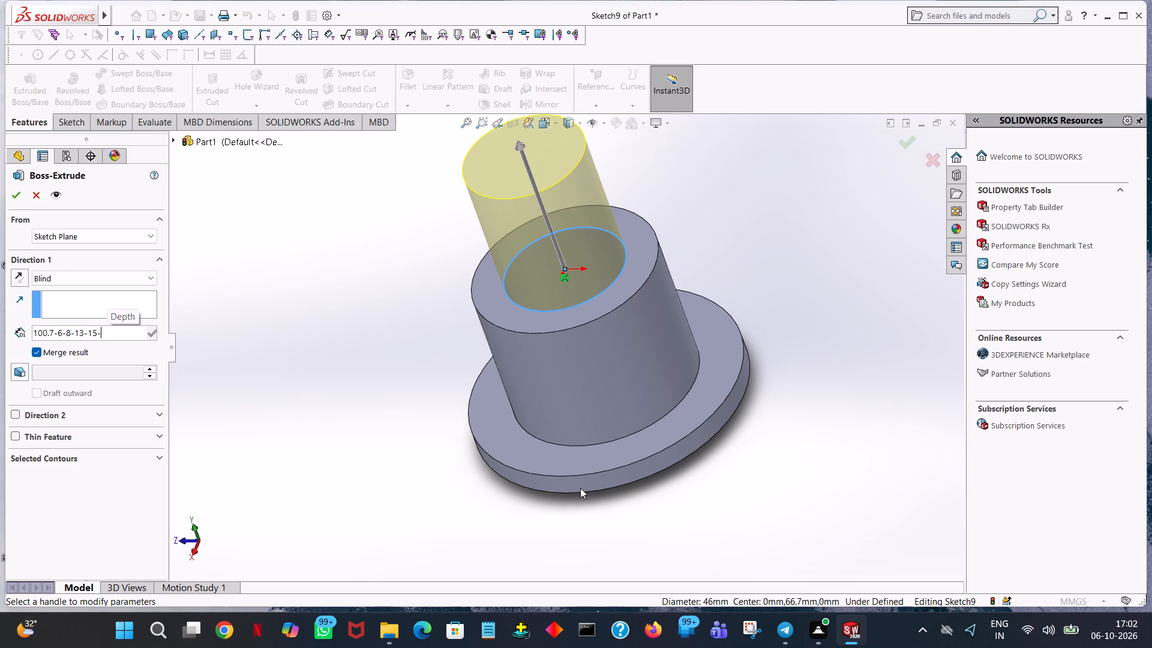
{"action": "key", "text": "4"}
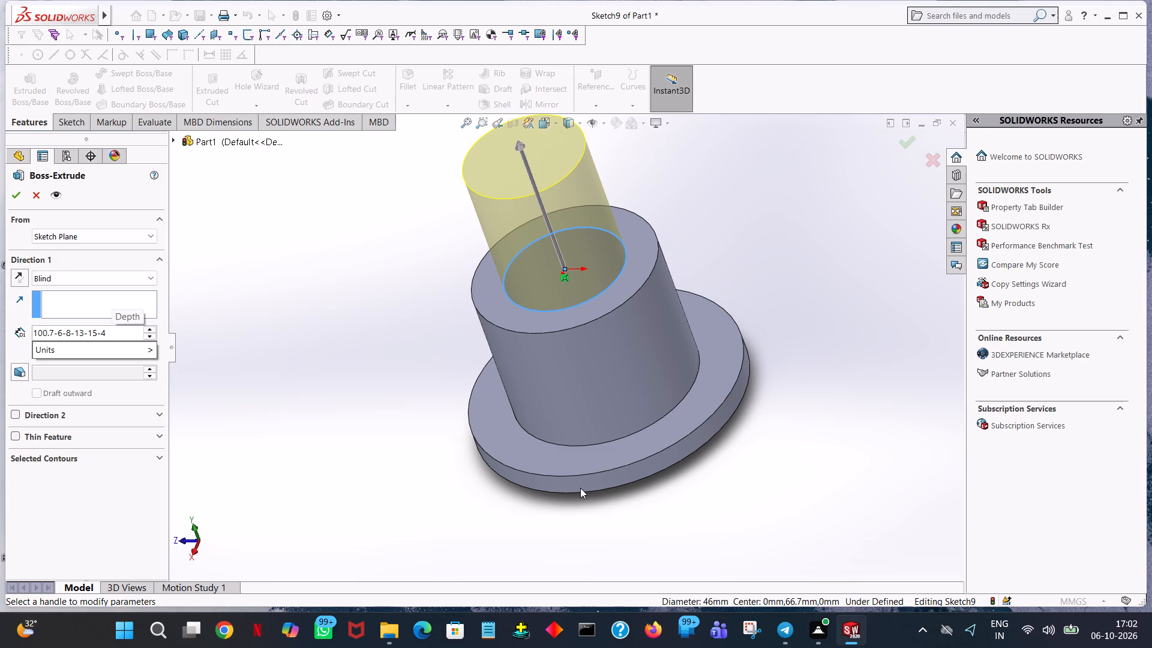
{"action": "key", "text": "minus"}
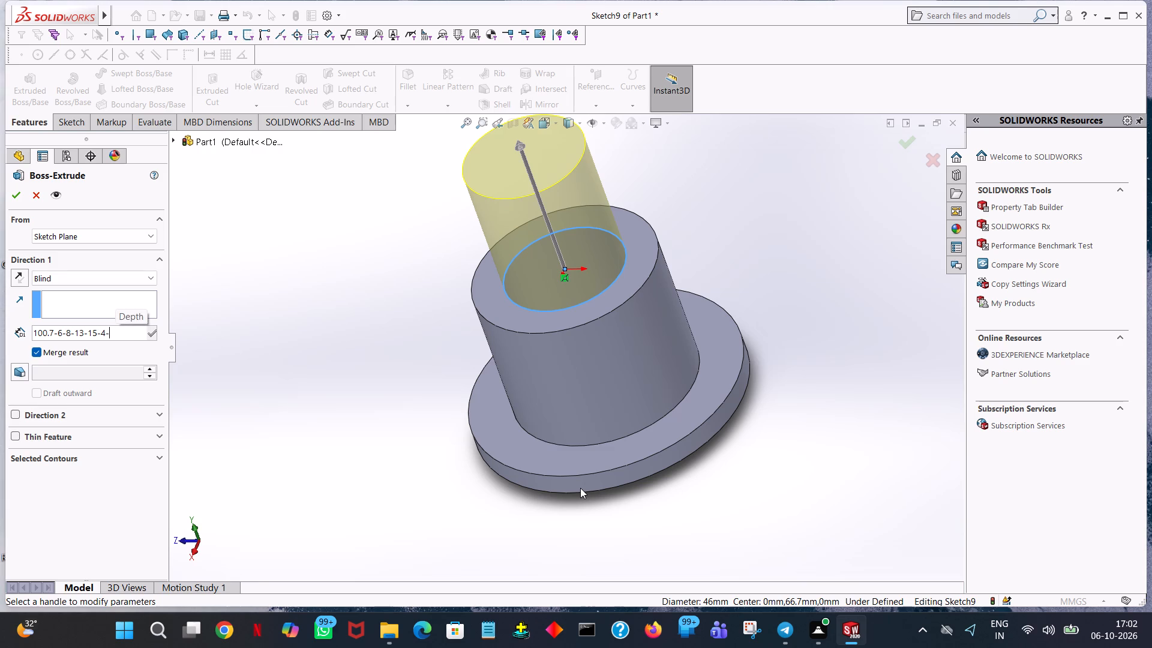
{"action": "key", "text": "2"}
{"action": "key", "text": "5"}
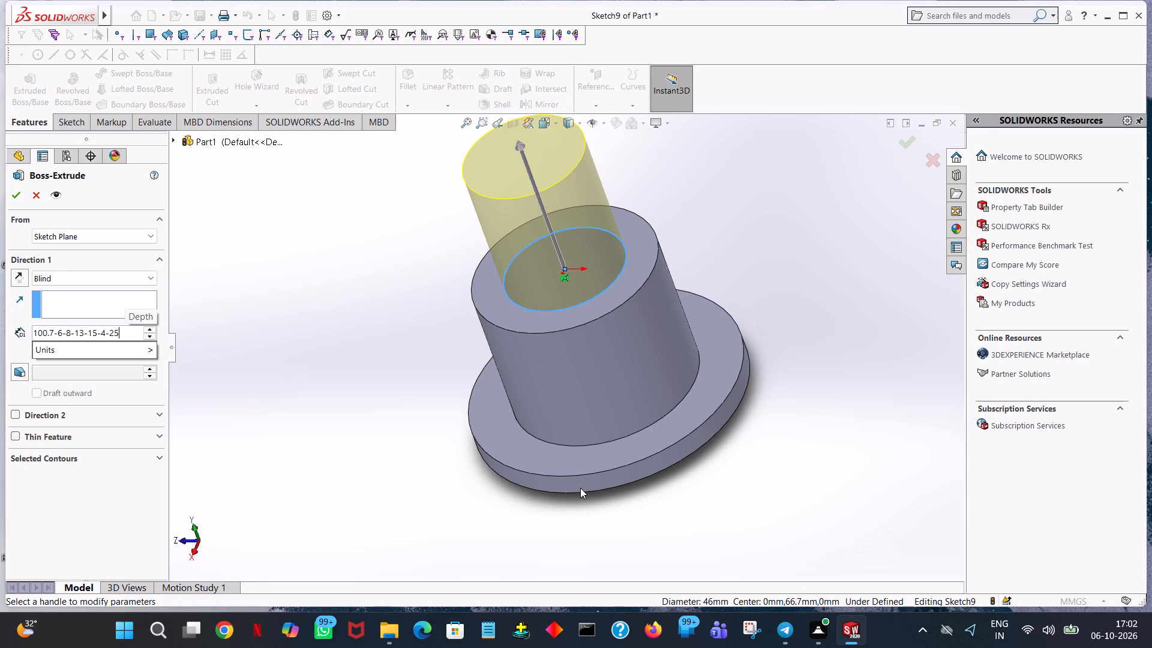
{"action": "key", "text": "period"}
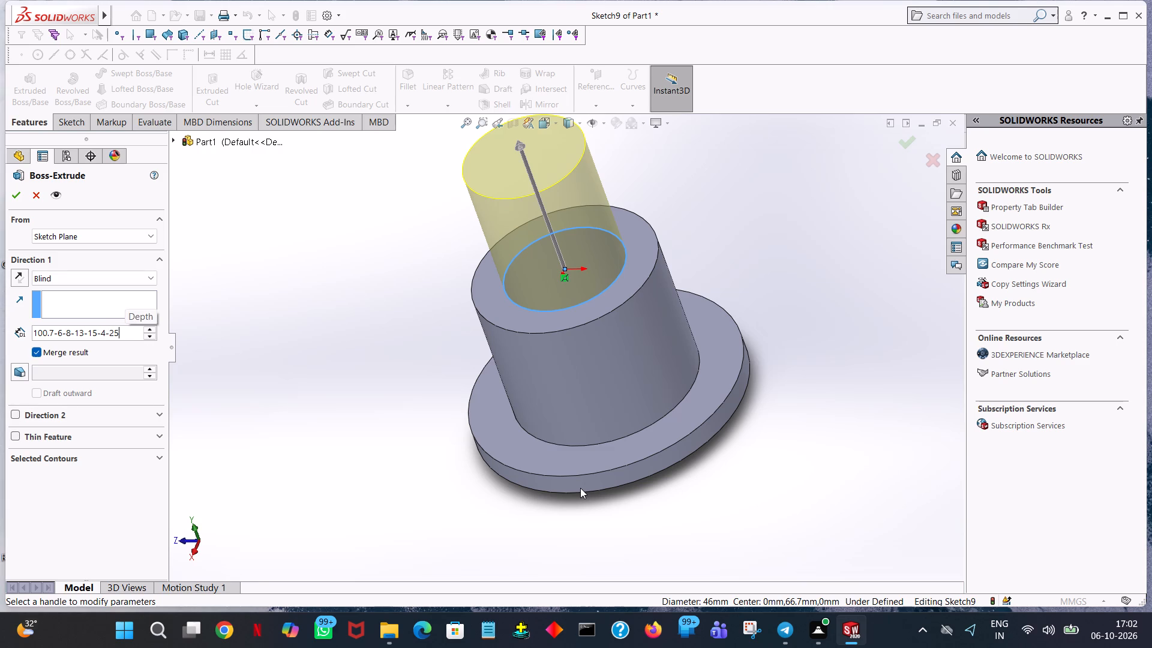
{"action": "key", "text": "7"}
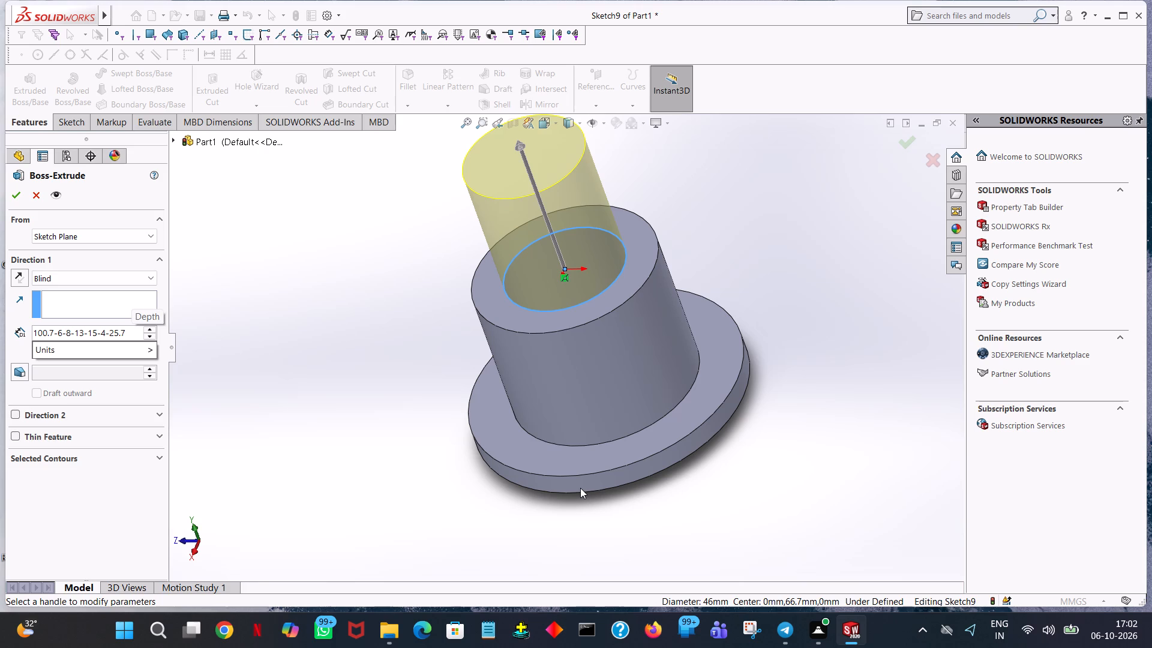
{"action": "key", "text": "minus"}
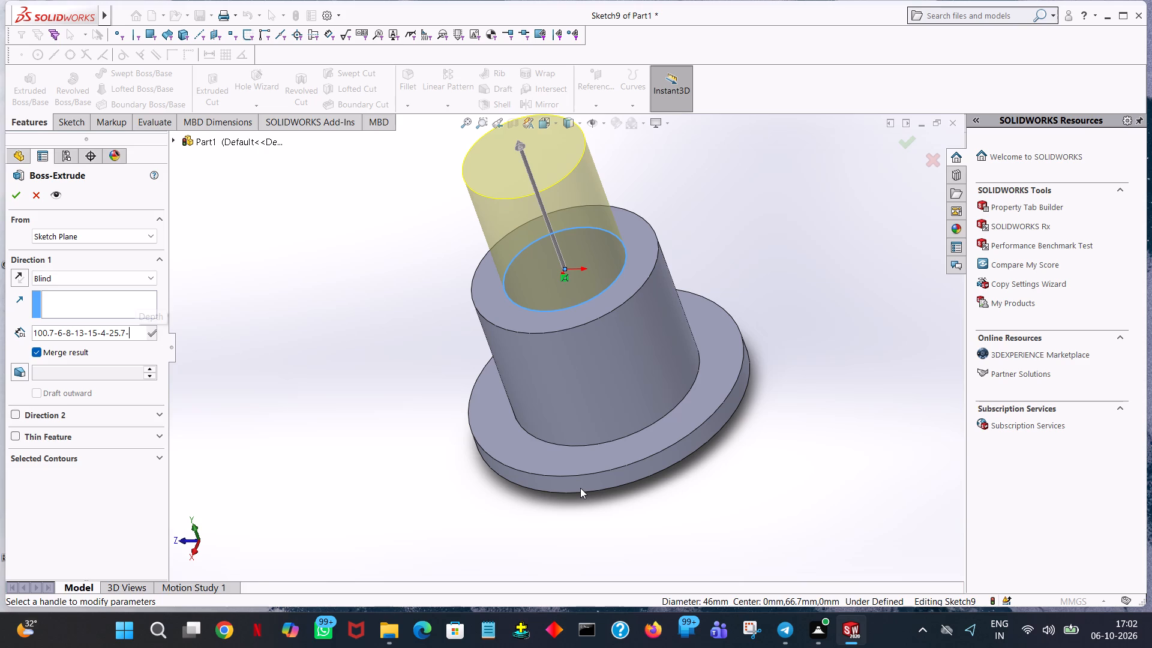
{"action": "key", "text": "8"}
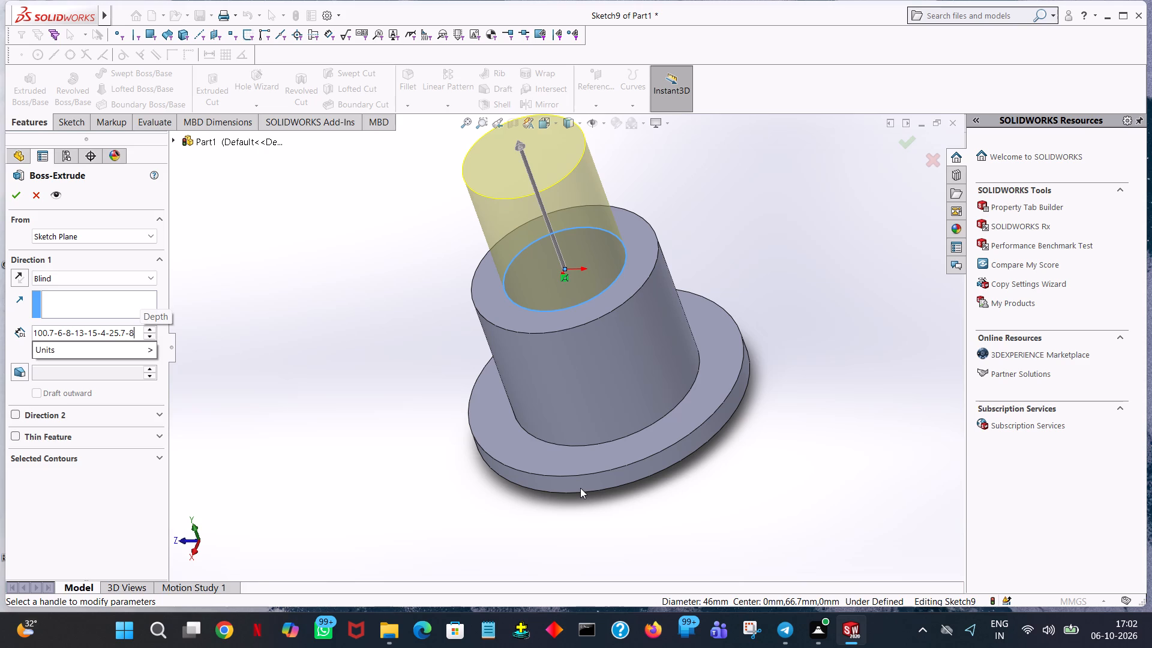
{"action": "key", "text": "Return"}
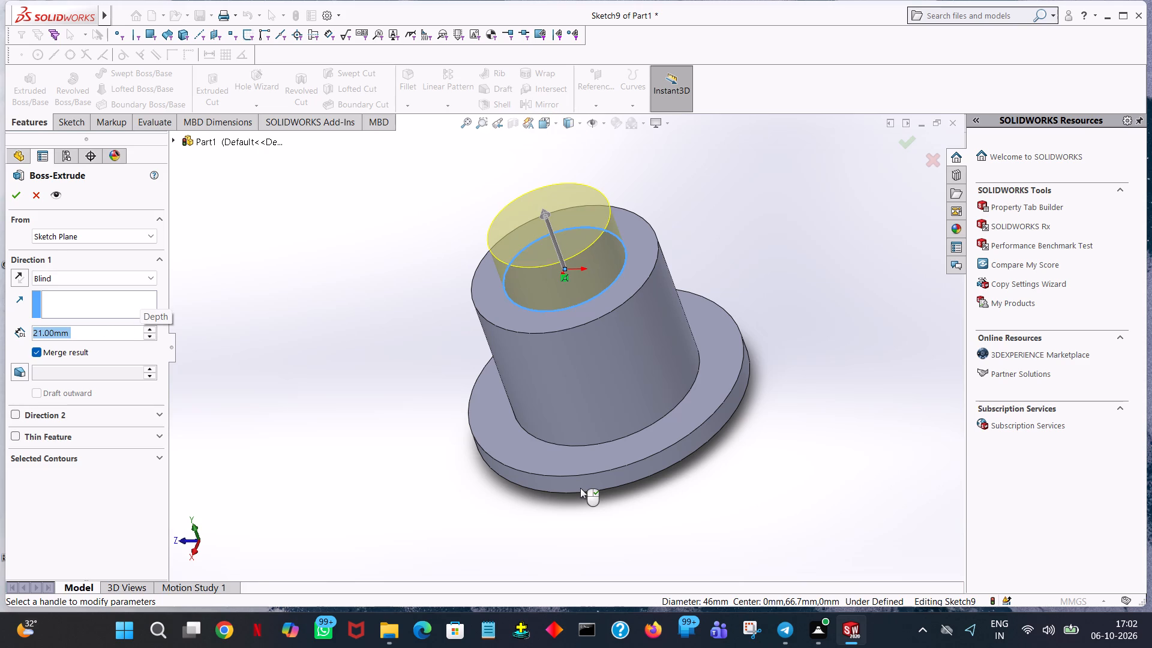
{"action": "middle_click_drag", "start_coordinate": [708, 217], "coordinate": [715, 186]}
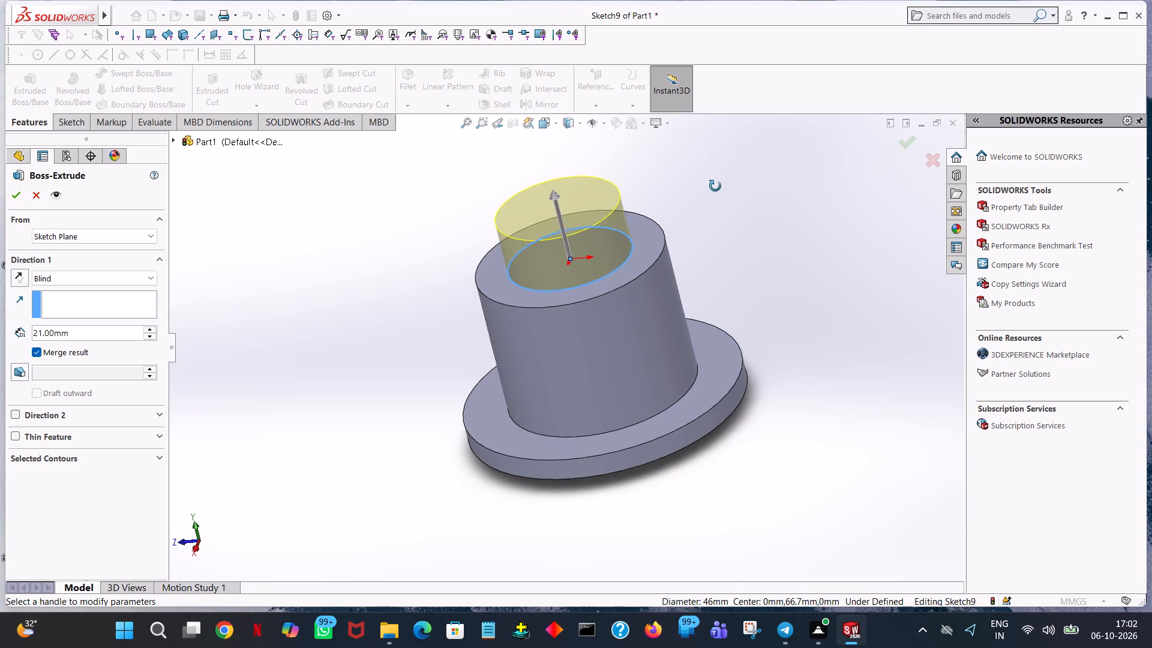
{"action": "middle_click_drag", "start_coordinate": [715, 186], "coordinate": [734, 160]}
{"action": "left_click", "coordinate": [13, 190]}
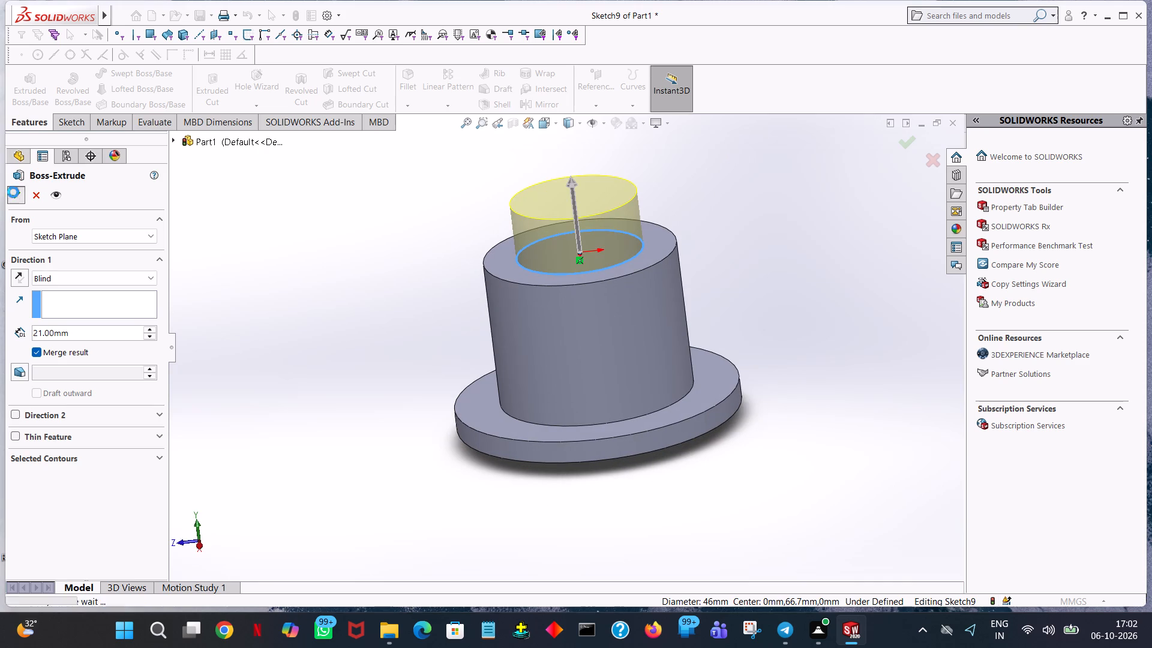
{"action": "left_click", "coordinate": [727, 250]}
Start a boss extrusion sketch on the 46 mm boss's top face and draw an origin-centred circle with a radius of 25.4 mm.
{"action": "middle_click_drag", "start_coordinate": [731, 206], "coordinate": [739, 373]}
{"action": "left_click", "coordinate": [35, 80]}
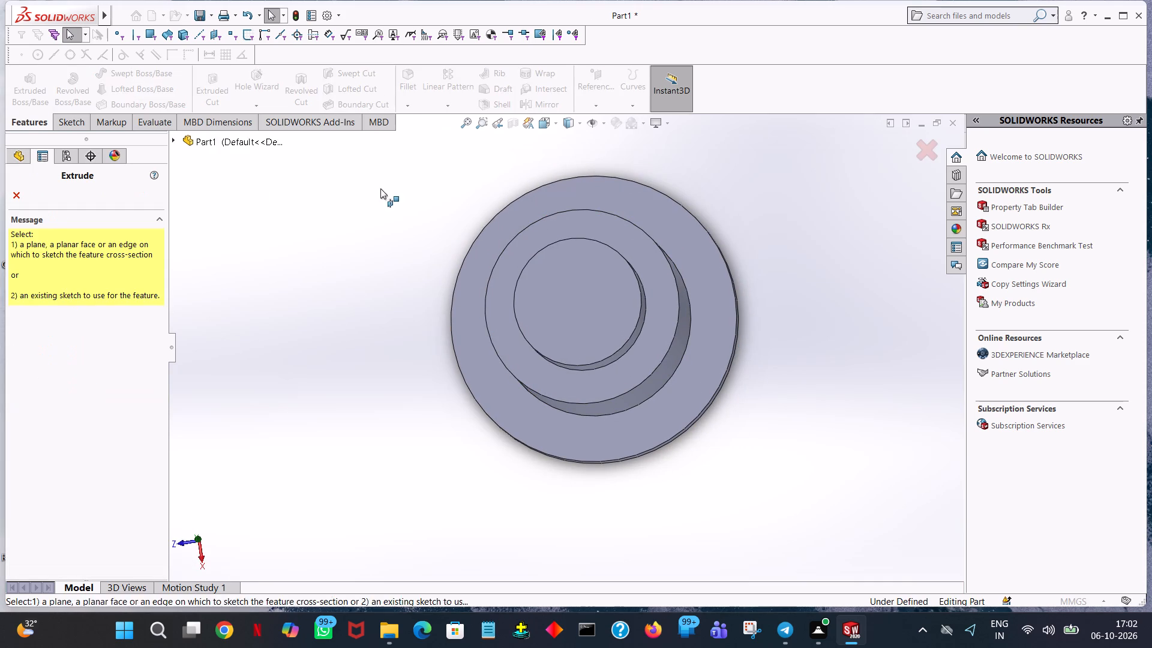
{"action": "left_click", "coordinate": [593, 298]}
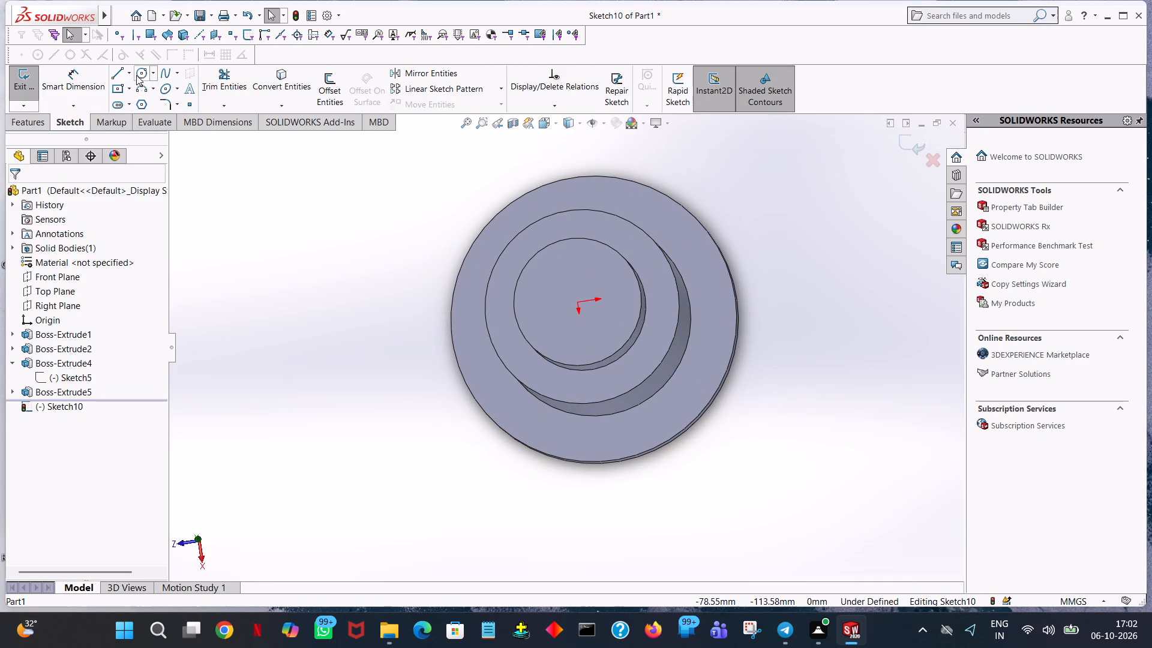
{"action": "left_click", "coordinate": [140, 74]}
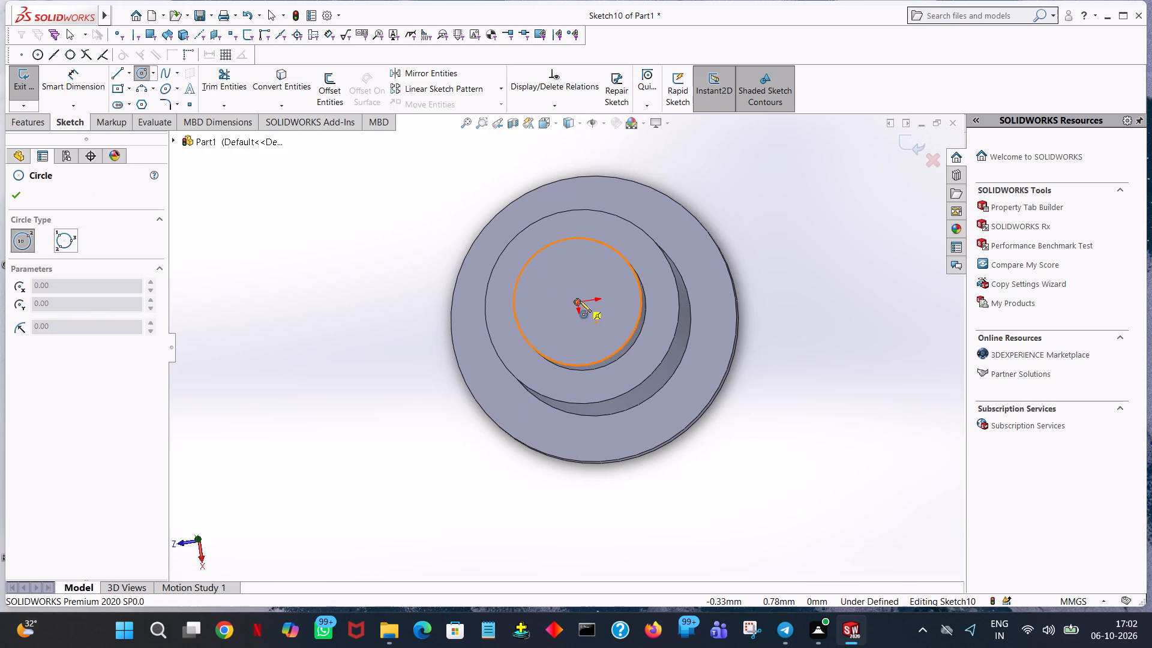
{"action": "left_click", "coordinate": [580, 301]}
{"action": "left_click", "coordinate": [574, 268]}
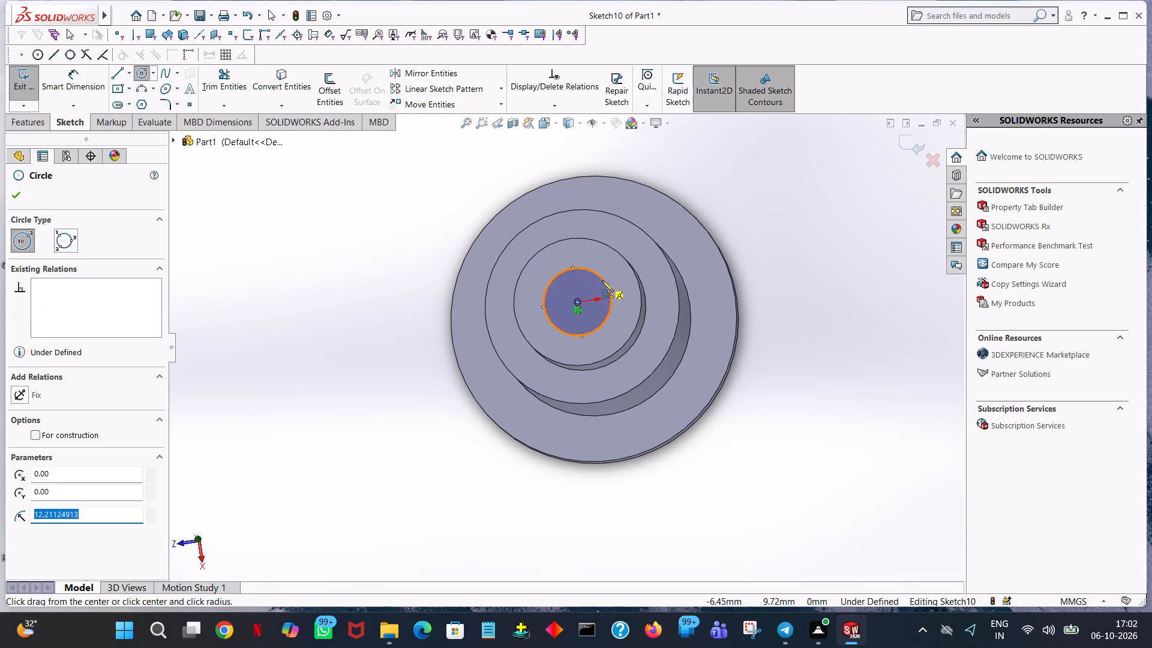
{"action": "type", "text": "25.4"}
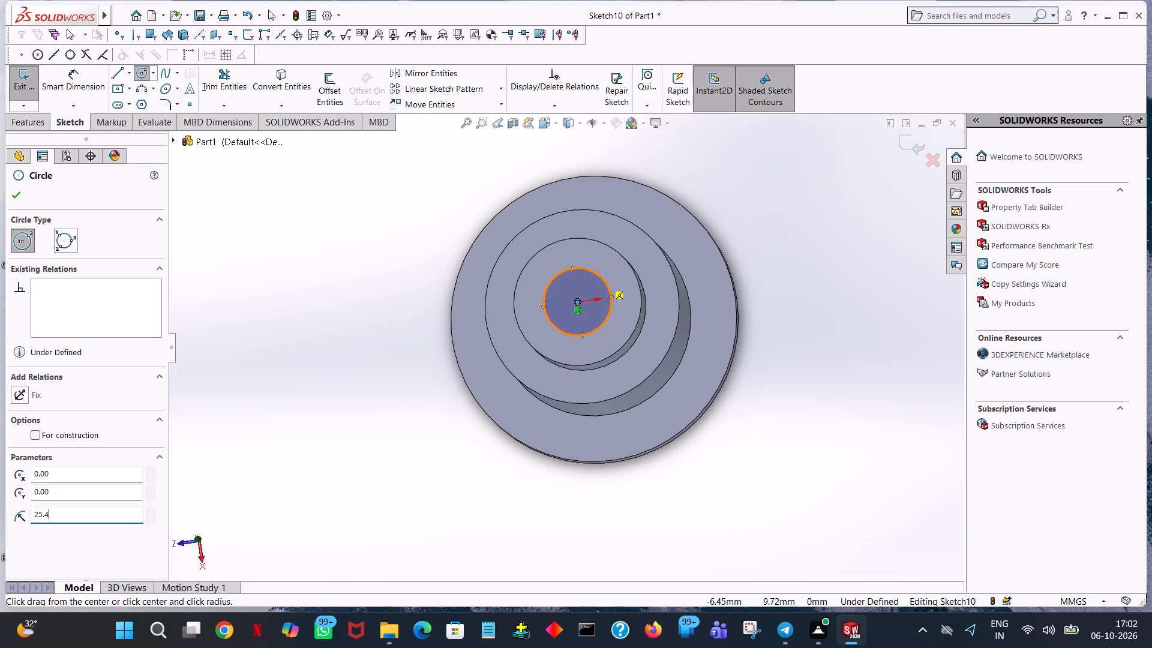
{"action": "key", "text": "Return"}
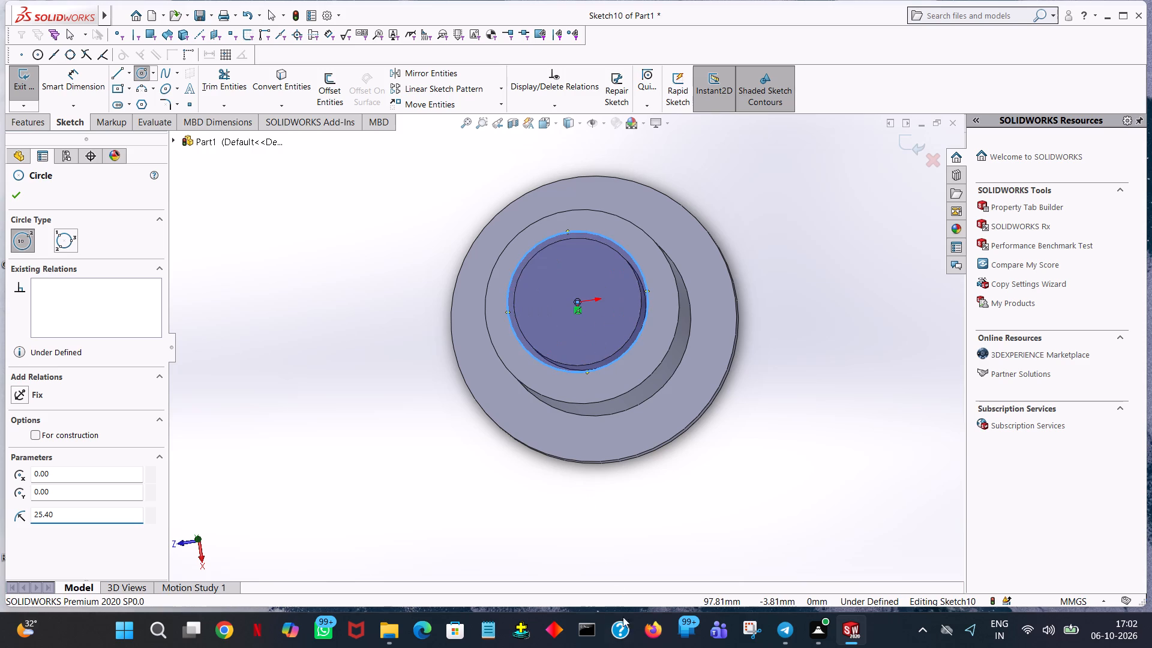
{"action": "middle_click_drag", "start_coordinate": [718, 412], "coordinate": [751, 349]}
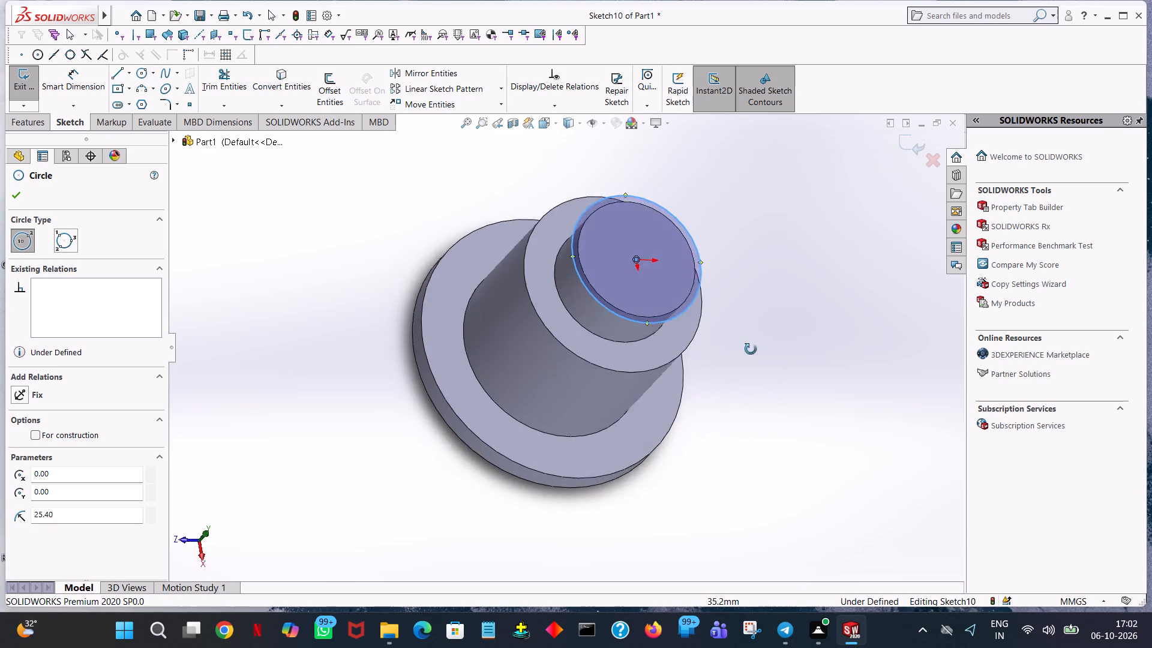
{"action": "middle_click_drag", "start_coordinate": [751, 349], "coordinate": [751, 316]}
{"action": "middle_click_drag", "start_coordinate": [821, 449], "coordinate": [825, 433]}
{"action": "middle_click_drag", "start_coordinate": [846, 375], "coordinate": [805, 252]}
{"action": "left_click", "coordinate": [19, 198]}
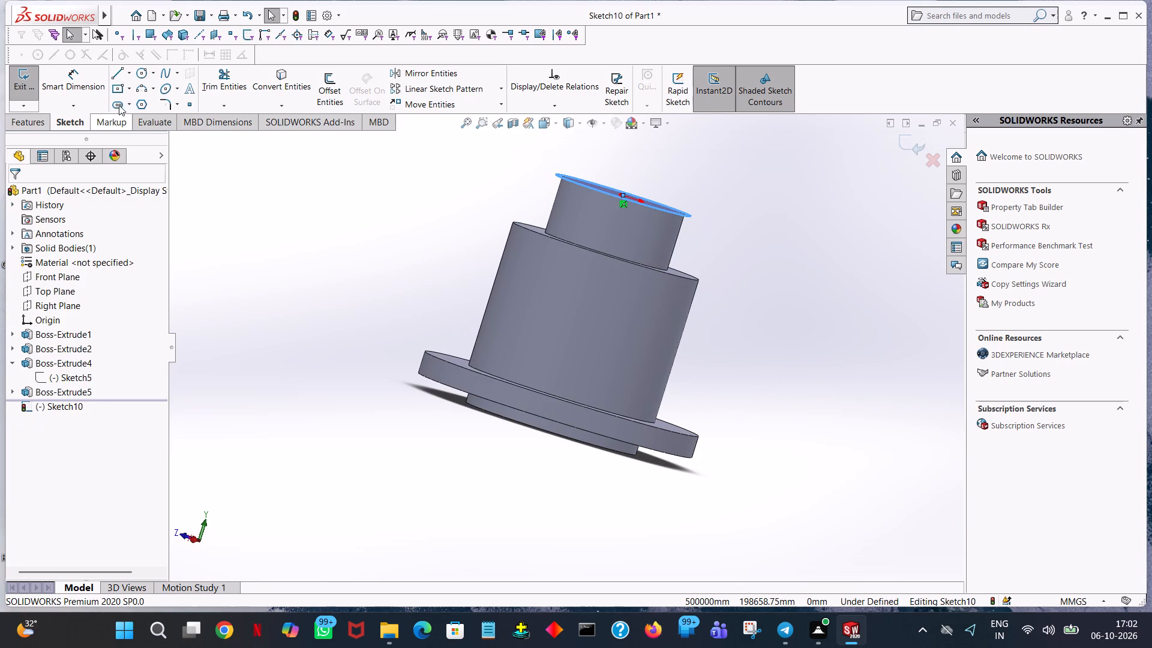
Extrude the 25.4 mm radius circle upward as a merged blind boss with a depth of 8 mm.
{"action": "left_click", "coordinate": [26, 117]}
{"action": "left_click", "coordinate": [34, 98]}
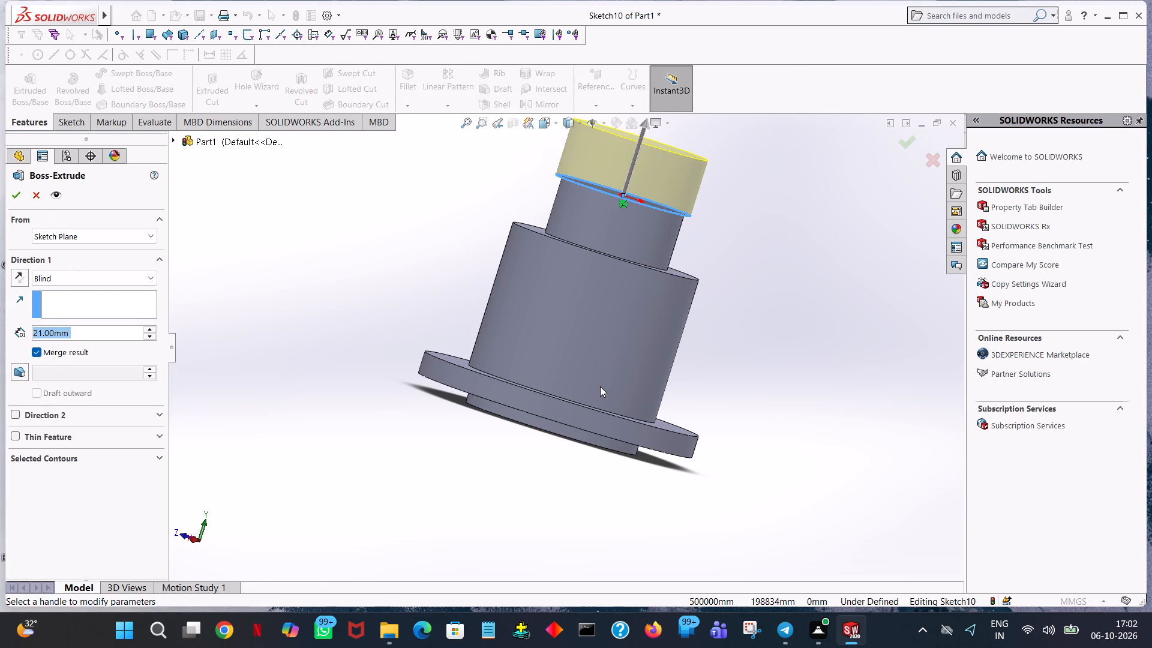
{"action": "key", "text": "8"}
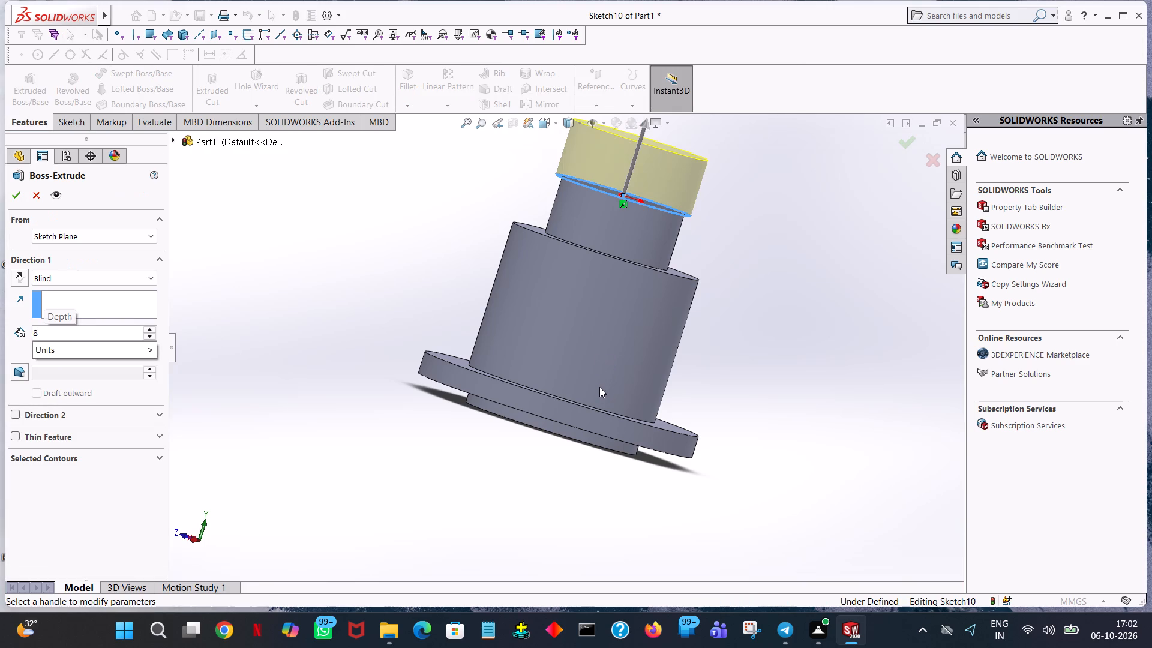
{"action": "key", "text": "Return"}
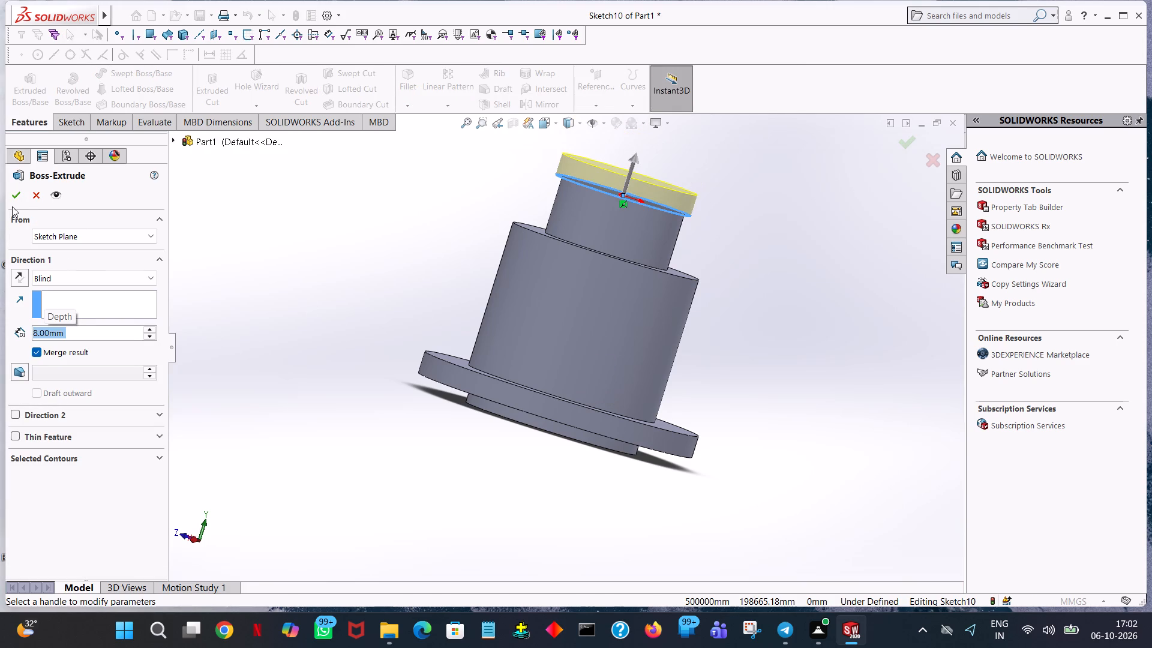
{"action": "left_click", "coordinate": [21, 199]}
{"action": "left_click", "coordinate": [344, 197]}
Start an extruded cut sketch on the bottom face of the 64 mm disc and draw an origin-centred circle with a radius of 25 mm.
{"action": "middle_click_drag", "start_coordinate": [410, 214], "coordinate": [415, 295]}
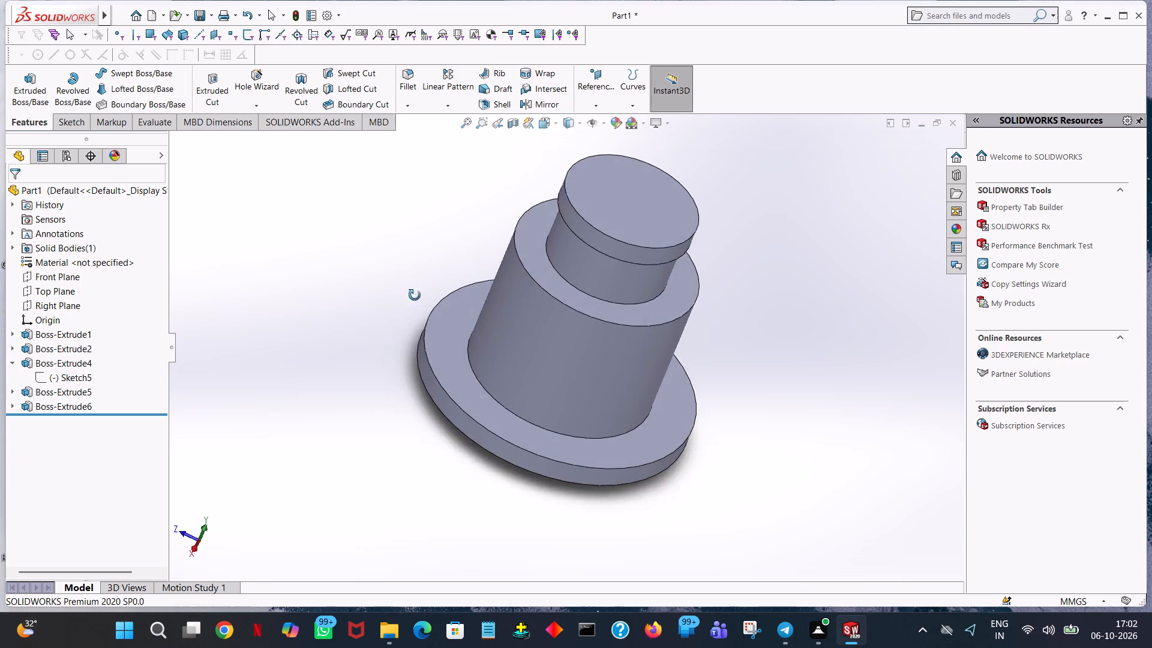
{"action": "middle_click_drag", "start_coordinate": [415, 295], "coordinate": [379, 139]}
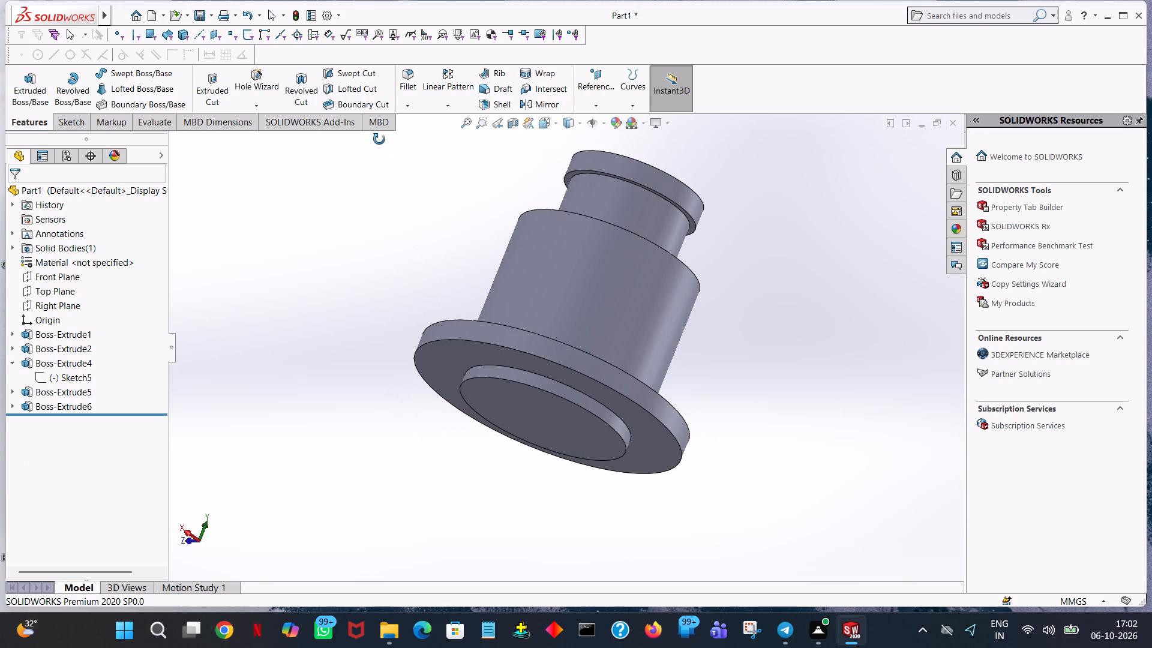
{"action": "middle_click_drag", "start_coordinate": [379, 139], "coordinate": [371, 184]}
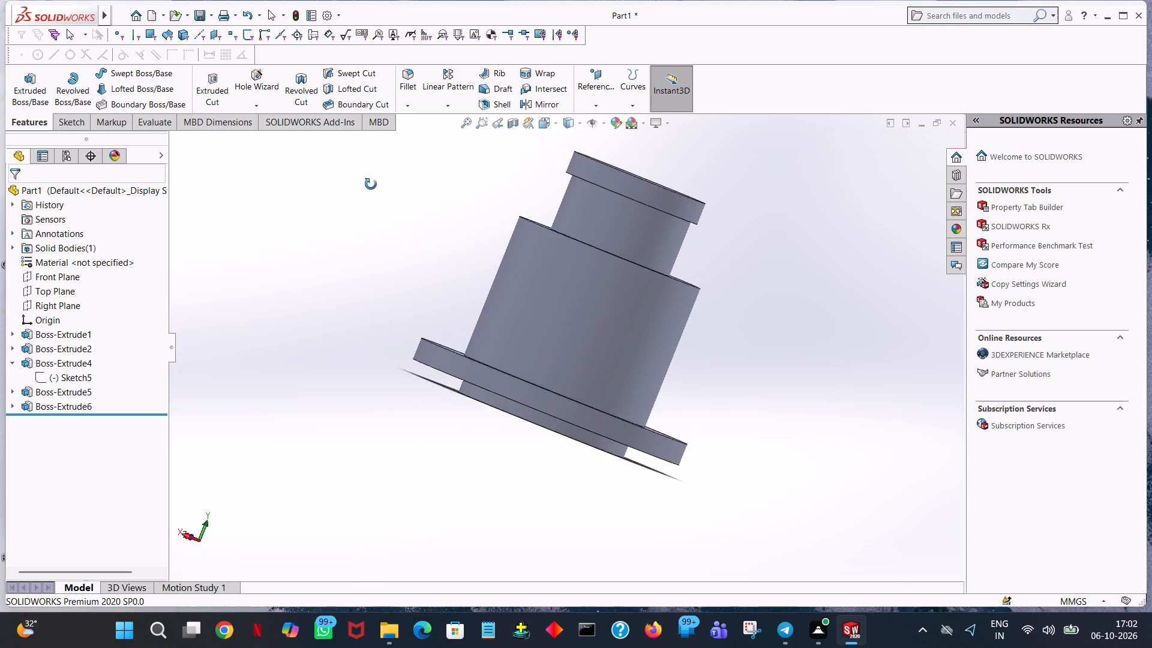
{"action": "middle_click_drag", "start_coordinate": [371, 184], "coordinate": [370, 205]}
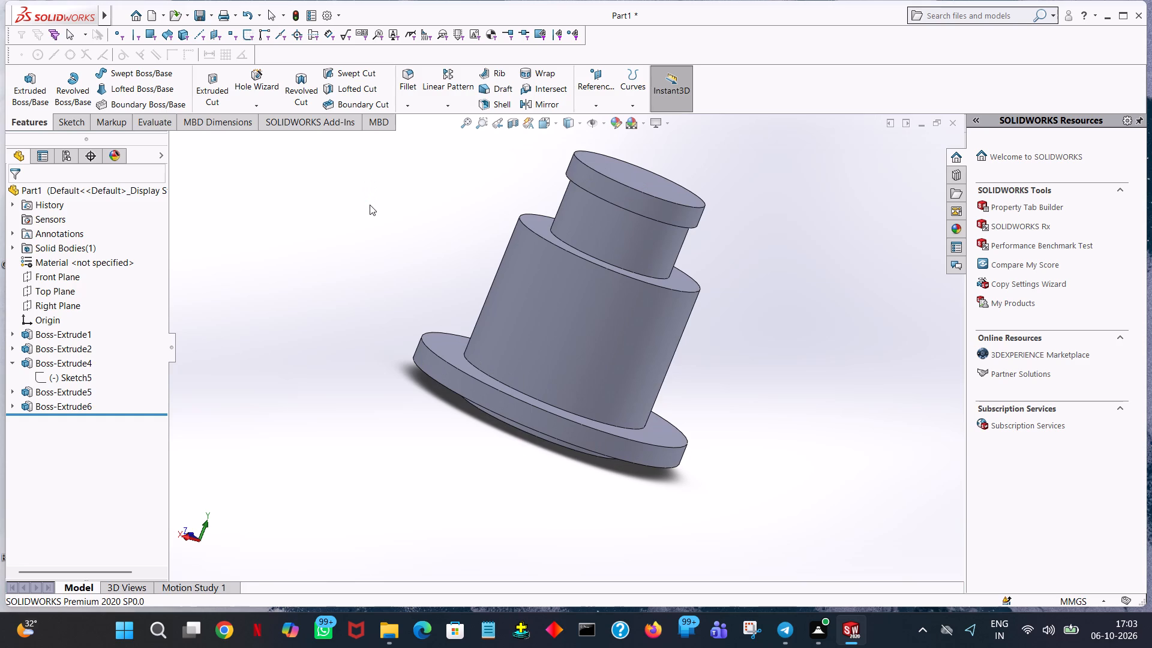
{"action": "middle_click", "coordinate": [370, 205]}
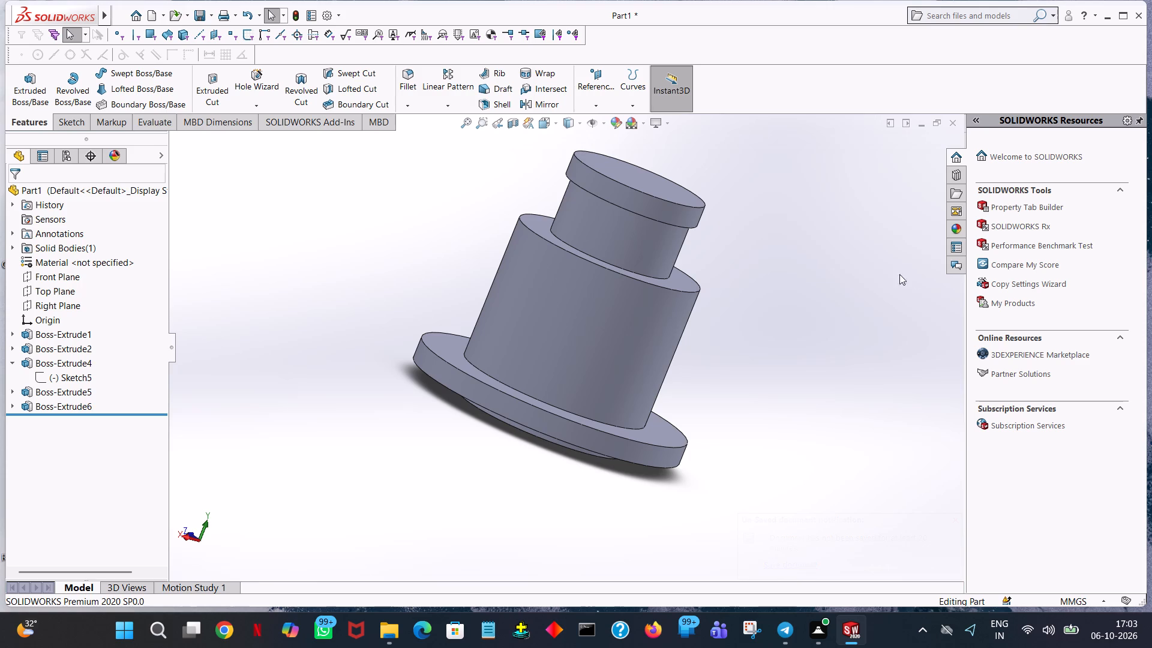
{"action": "middle_click_drag", "start_coordinate": [715, 440], "coordinate": [767, 295]}
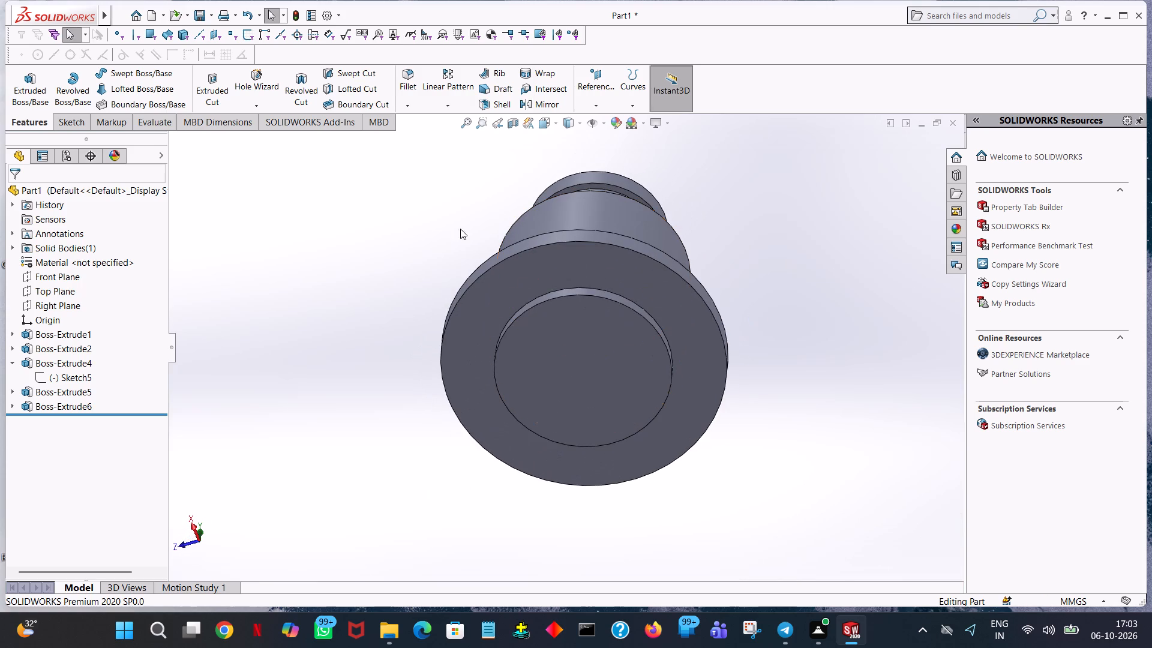
{"action": "left_click", "coordinate": [218, 88]}
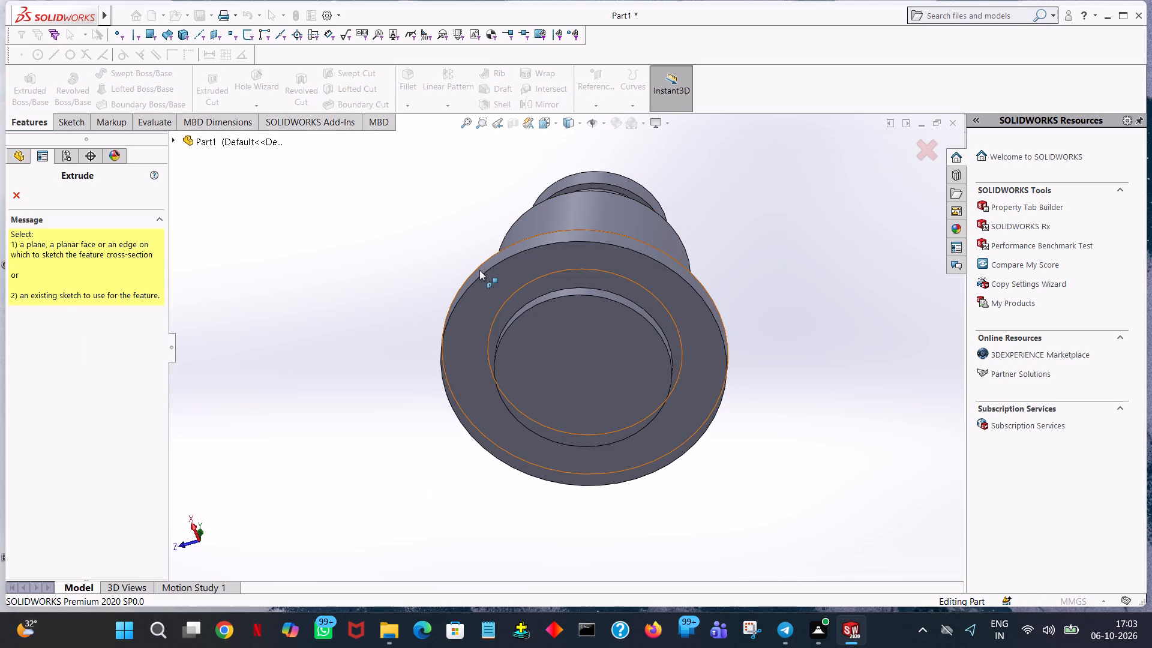
{"action": "left_click", "coordinate": [628, 395]}
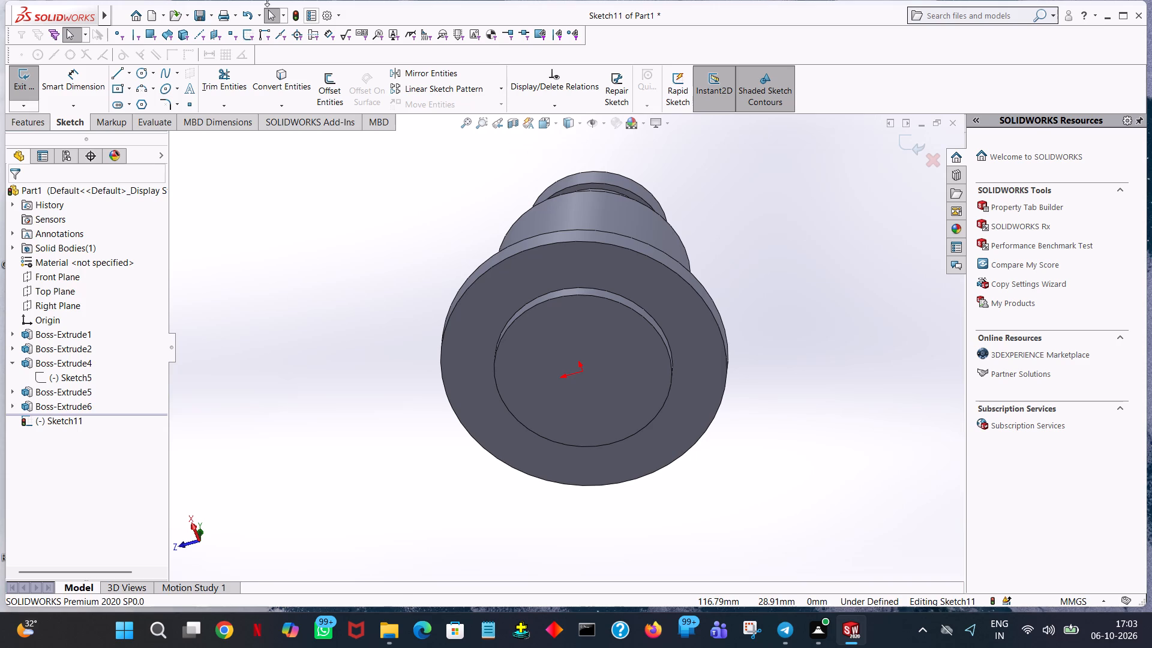
{"action": "left_click", "coordinate": [137, 70]}
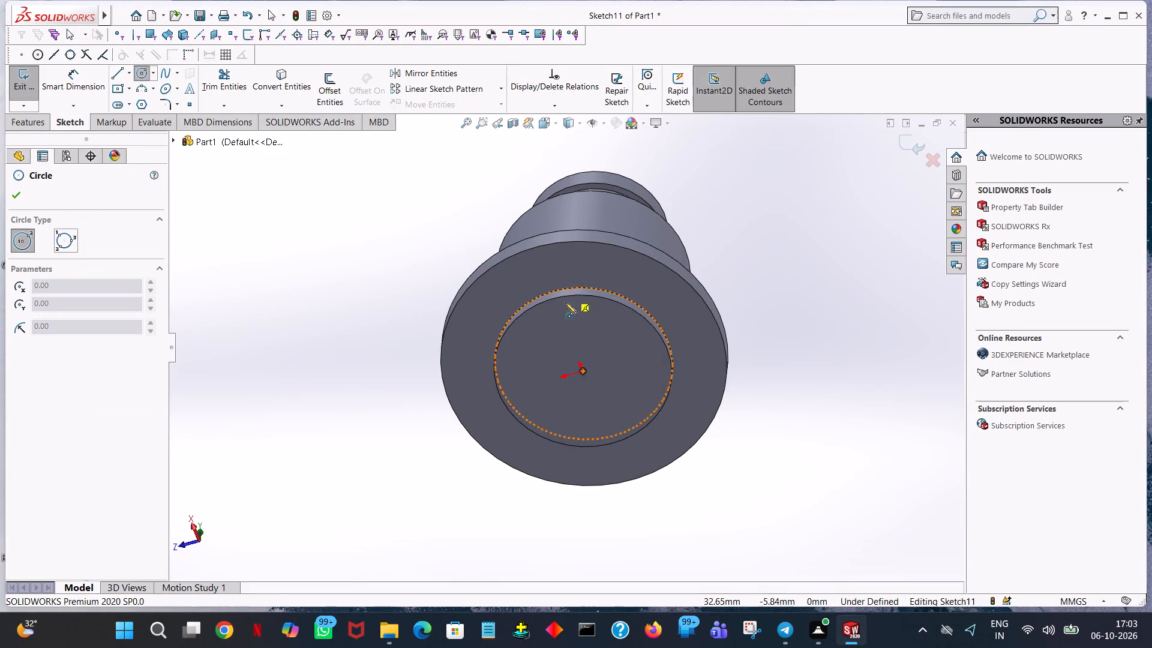
{"action": "left_click", "coordinate": [583, 371]}
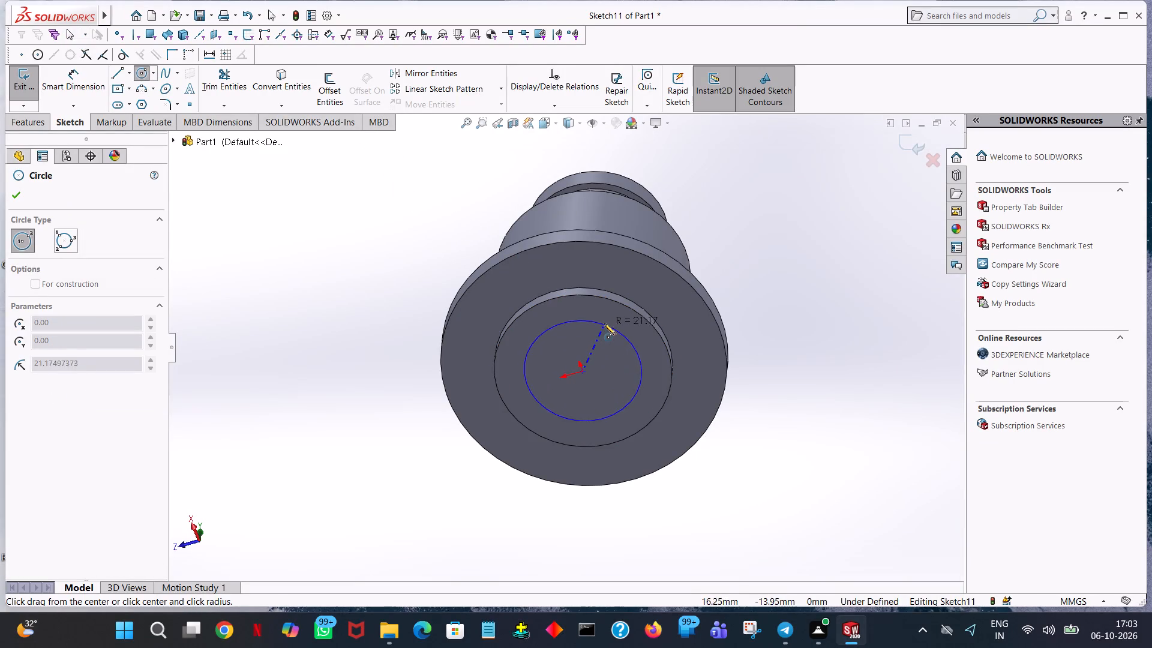
{"action": "left_click", "coordinate": [607, 310]}
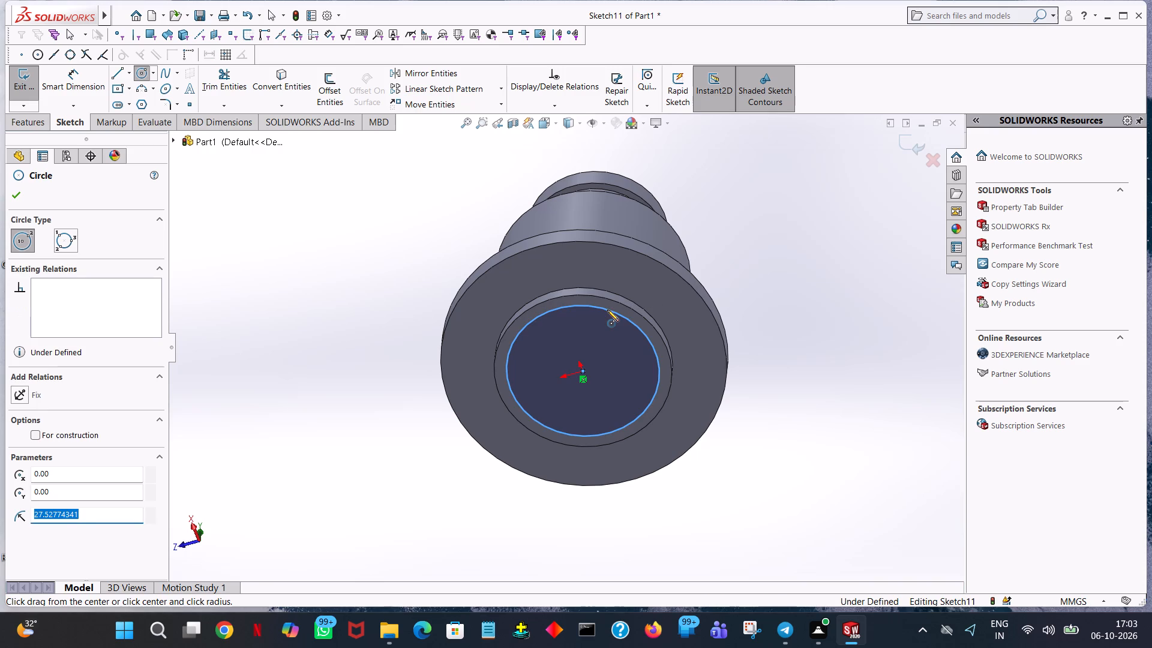
{"action": "type", "text": "25"}
{"action": "key", "text": "Return"}
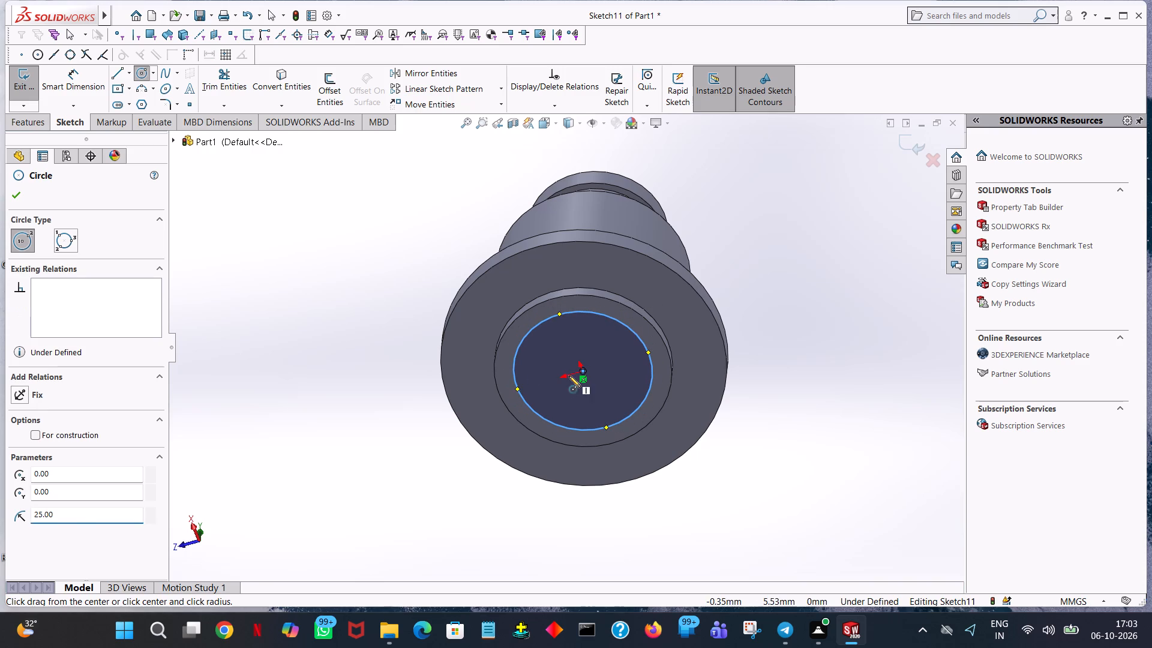
{"action": "left_click", "coordinate": [11, 195]}
Start a blind extruded cut of the 25 mm radius circle upward into the part, pulled to a depth of about 39 mm.
{"action": "middle_click_drag", "start_coordinate": [205, 218], "coordinate": [194, 428]}
{"action": "left_click", "coordinate": [38, 127]}
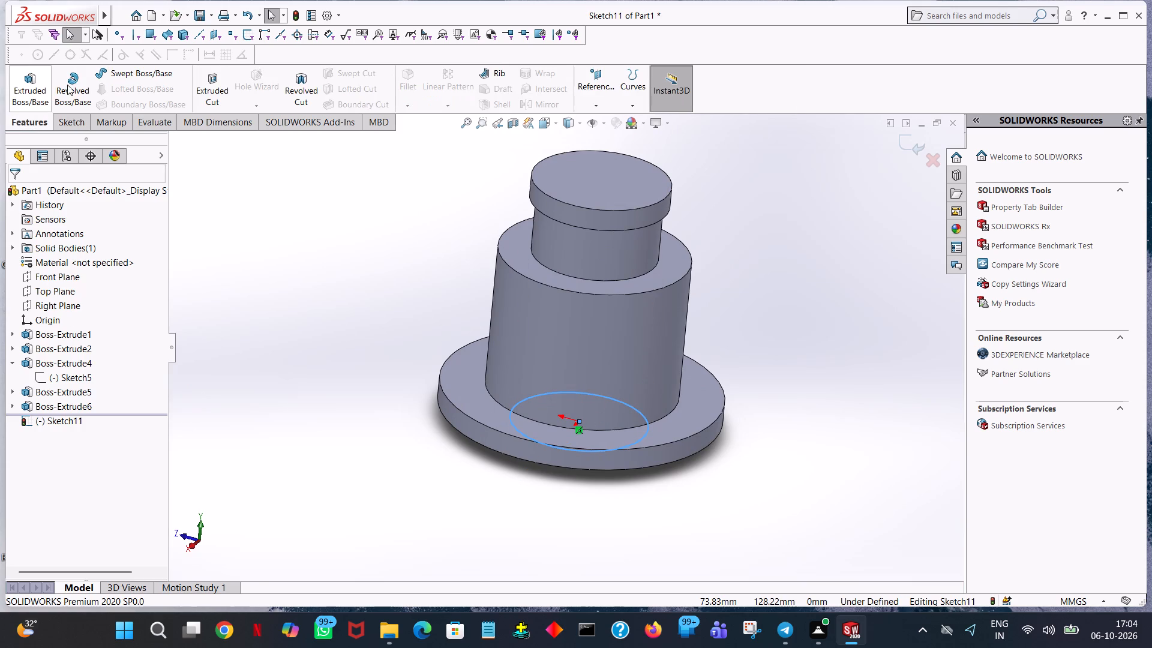
{"action": "left_click", "coordinate": [211, 92]}
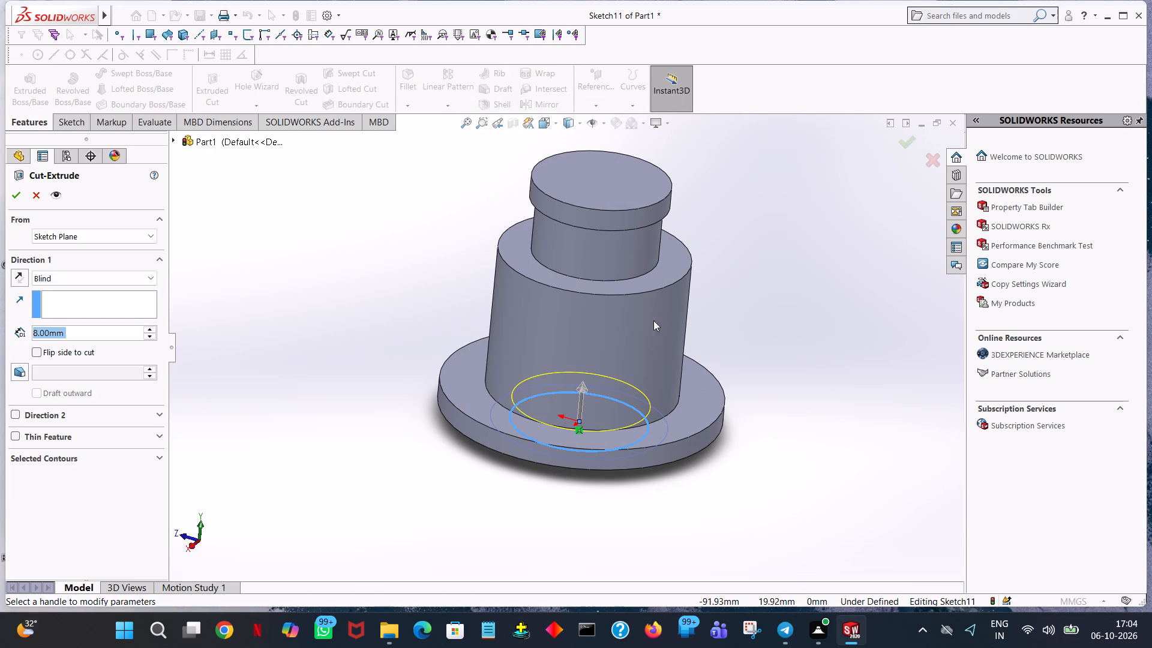
{"action": "left_click_drag", "start_coordinate": [585, 386], "coordinate": [602, 204]}
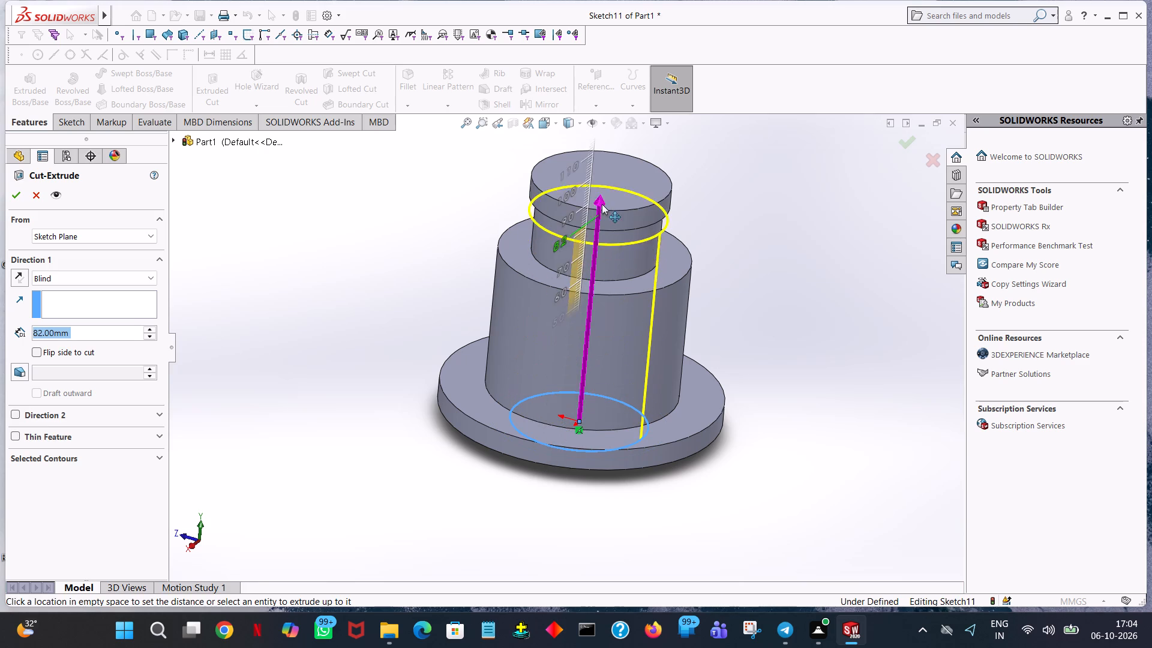
{"action": "left_click_drag", "start_coordinate": [602, 204], "coordinate": [602, 203]}
{"action": "left_click_drag", "start_coordinate": [598, 191], "coordinate": [598, 190]}
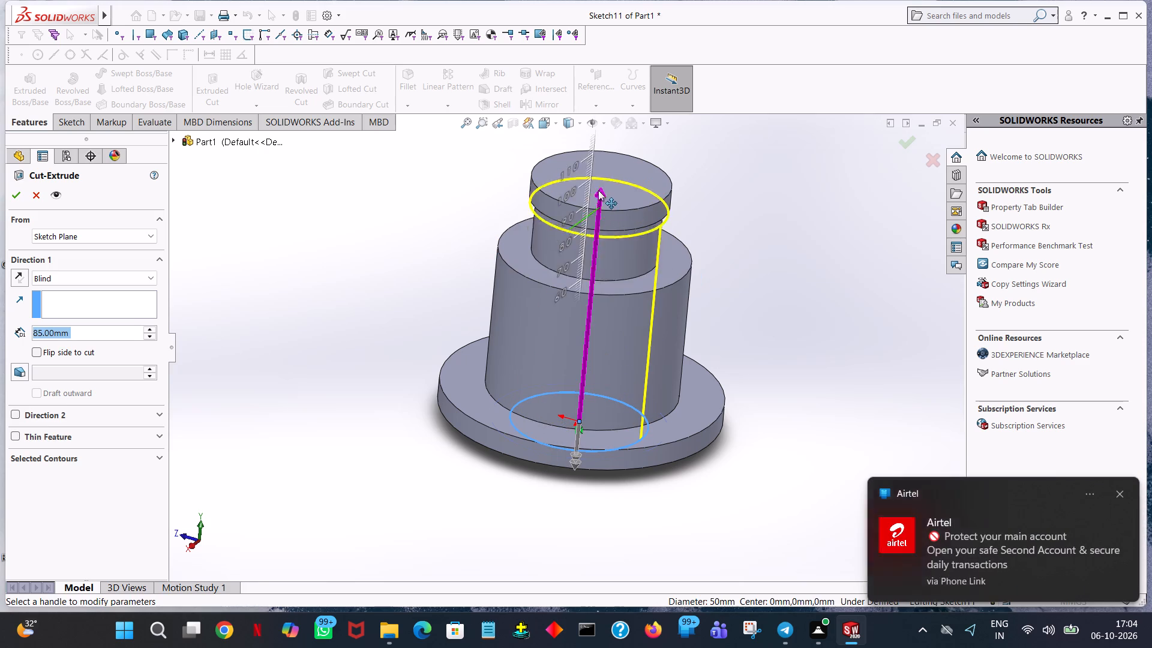
{"action": "left_click_drag", "start_coordinate": [598, 190], "coordinate": [591, 322]}
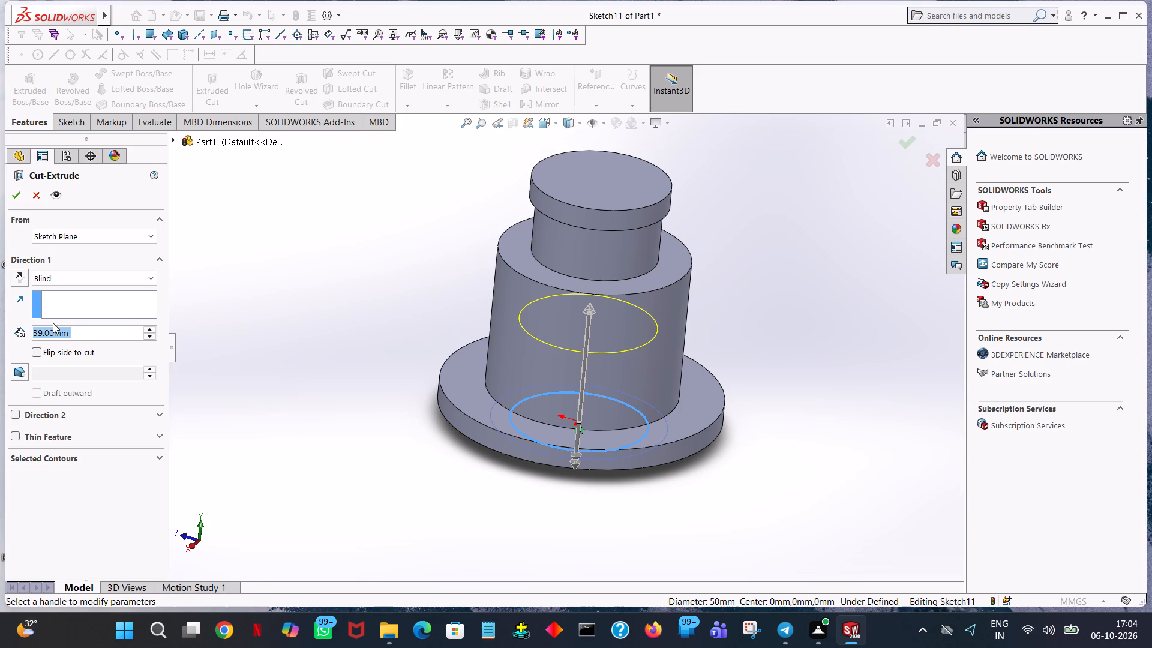
Set the blind cut's depth to 6+8+13+15+4+25.7 mm (71.7 mm).
{"action": "type", "text": "6+"}
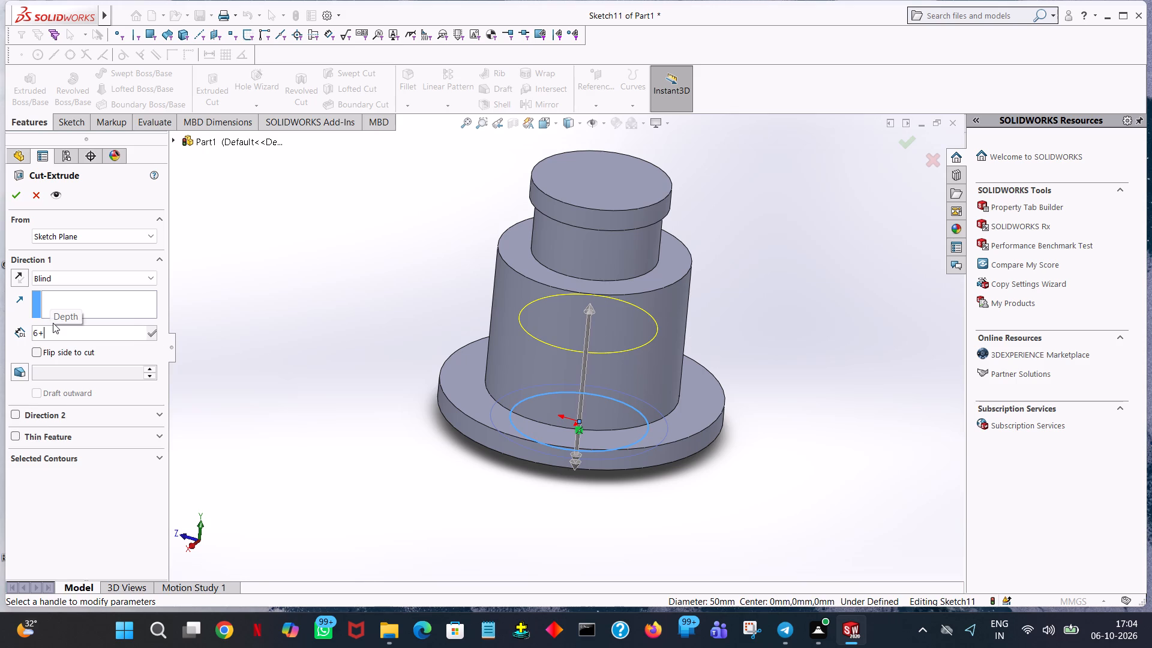
{"action": "type", "text": "8+"}
{"action": "key", "text": "1"}
{"action": "key", "text": "3"}
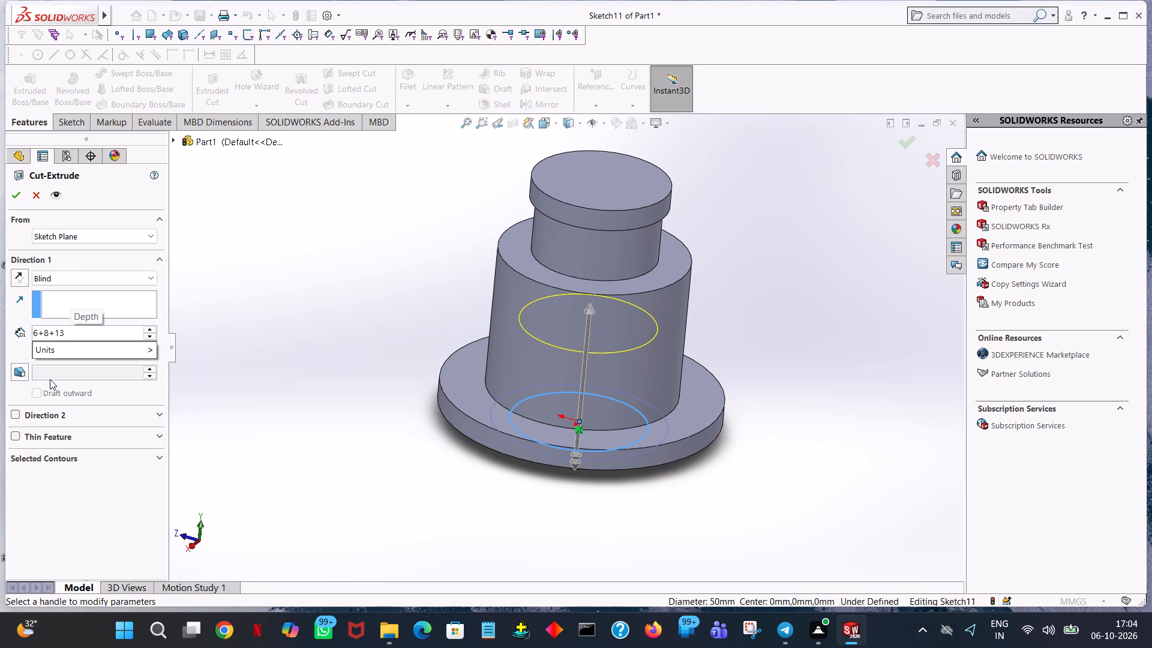
{"action": "key", "text": "plus"}
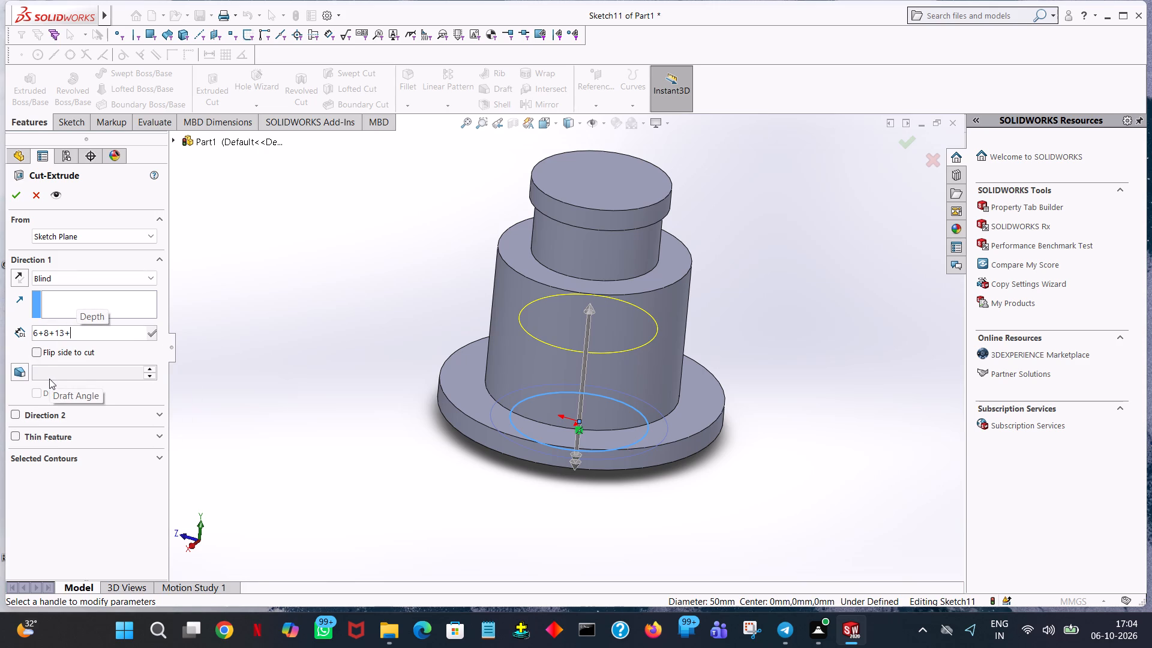
{"action": "type", "text": "15+"}
{"action": "key", "text": "4"}
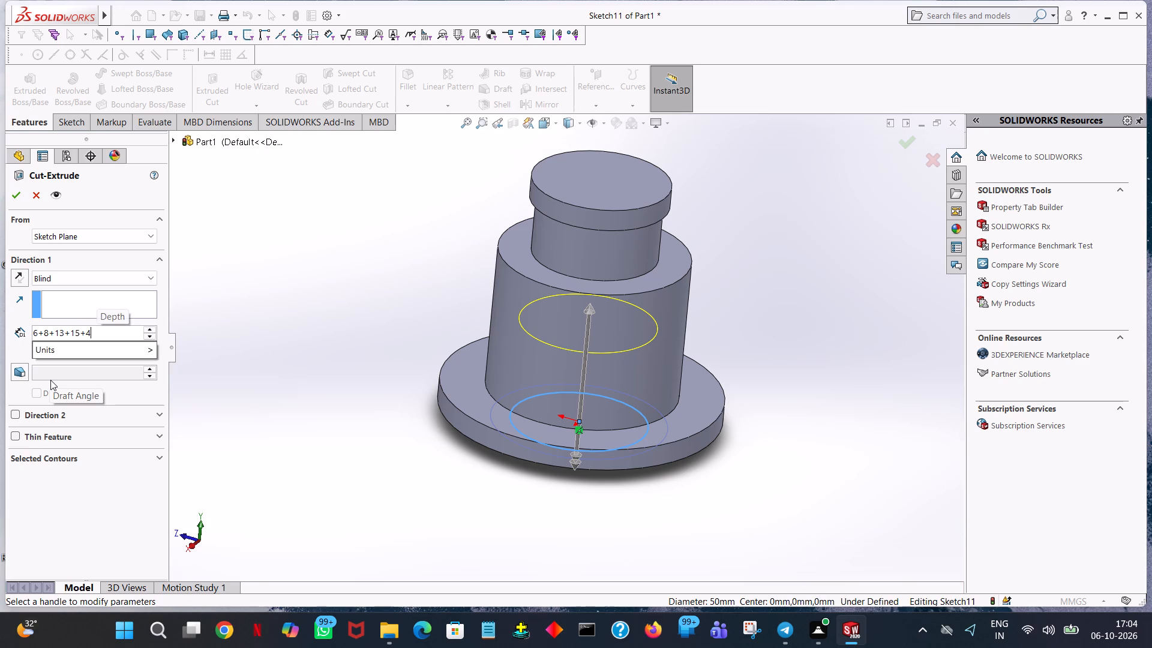
{"action": "key", "text": "plus"}
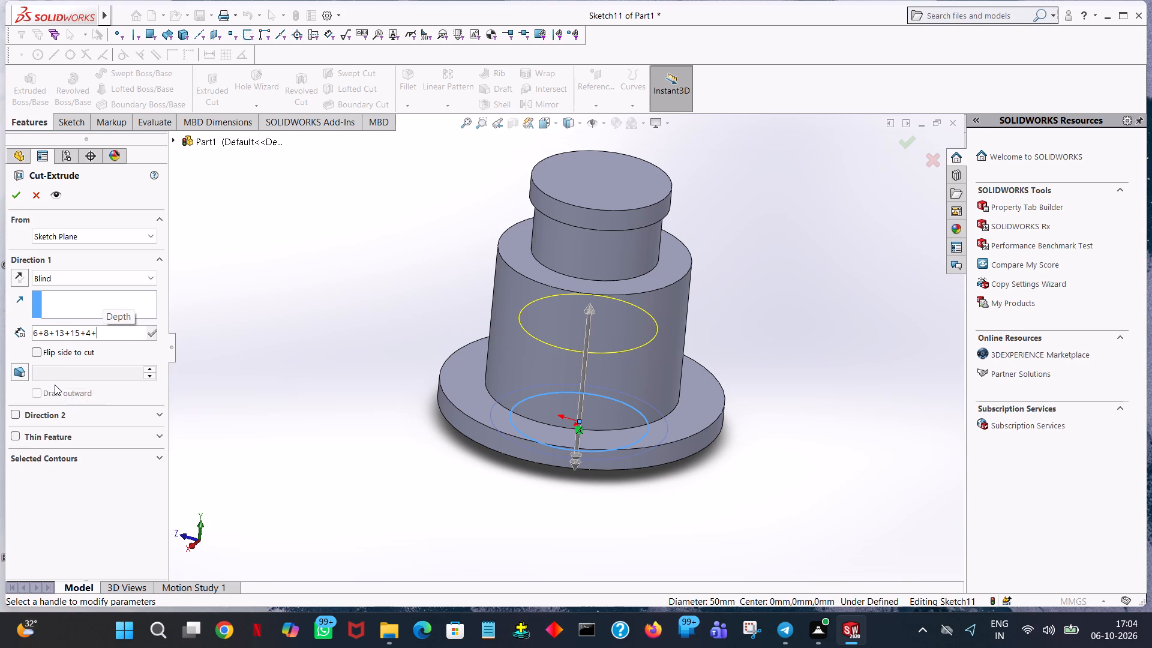
{"action": "key", "text": "1"}
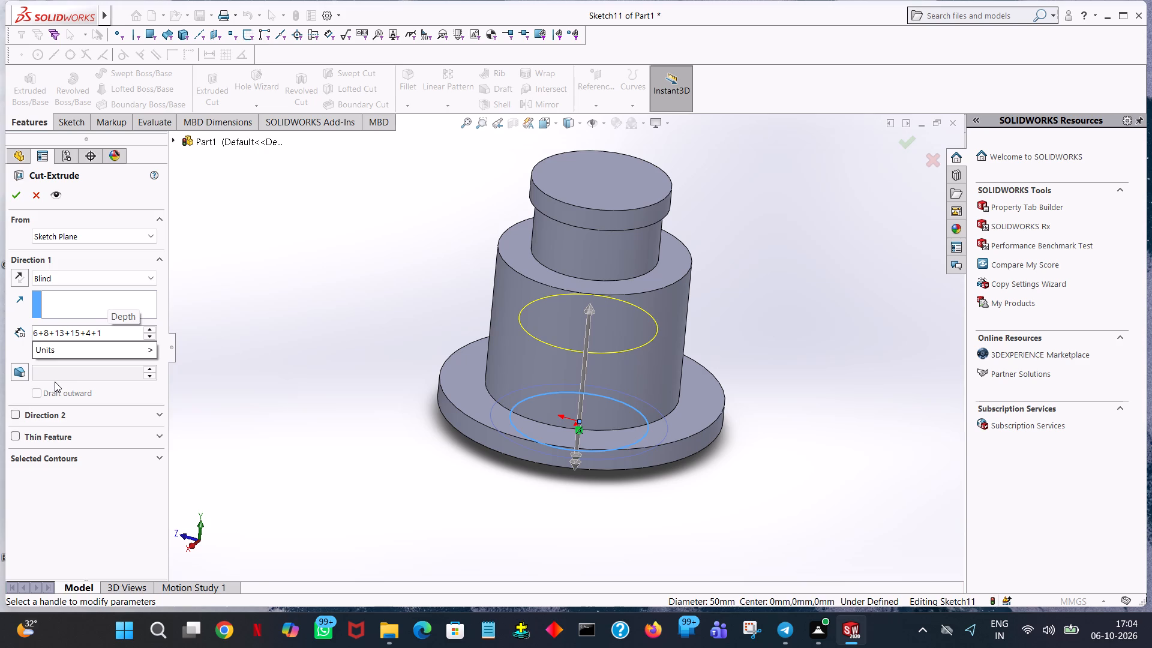
{"action": "key", "text": "BackSpace"}
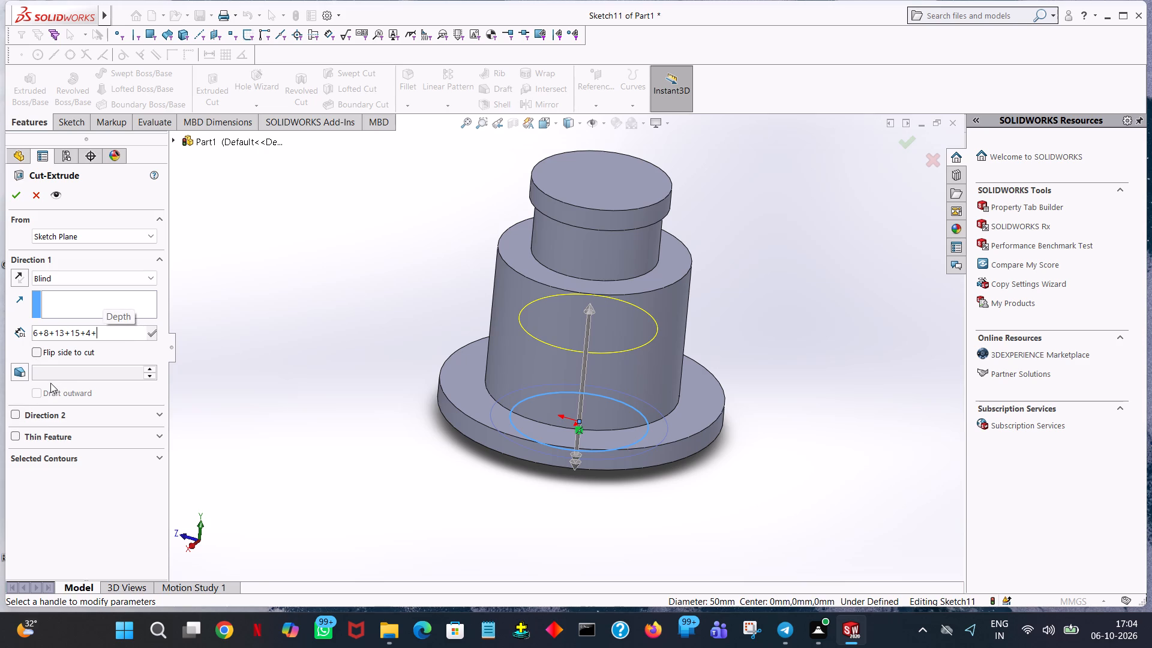
{"action": "type", "text": "25"}
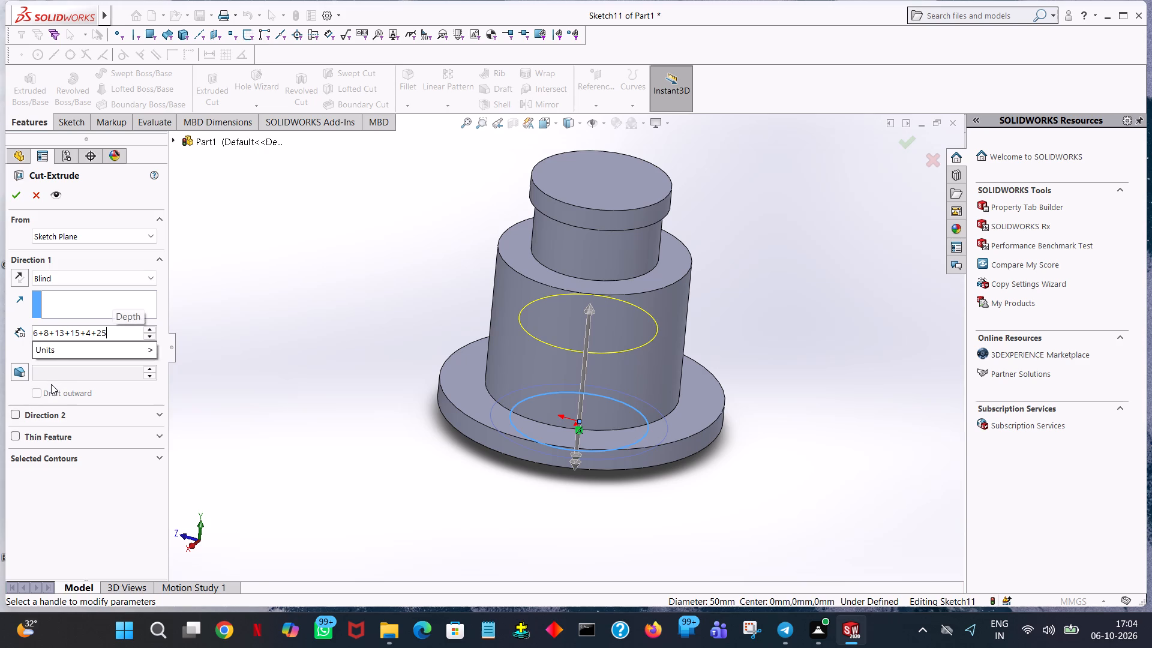
{"action": "type", "text": ".7"}
{"action": "key", "text": "Return"}
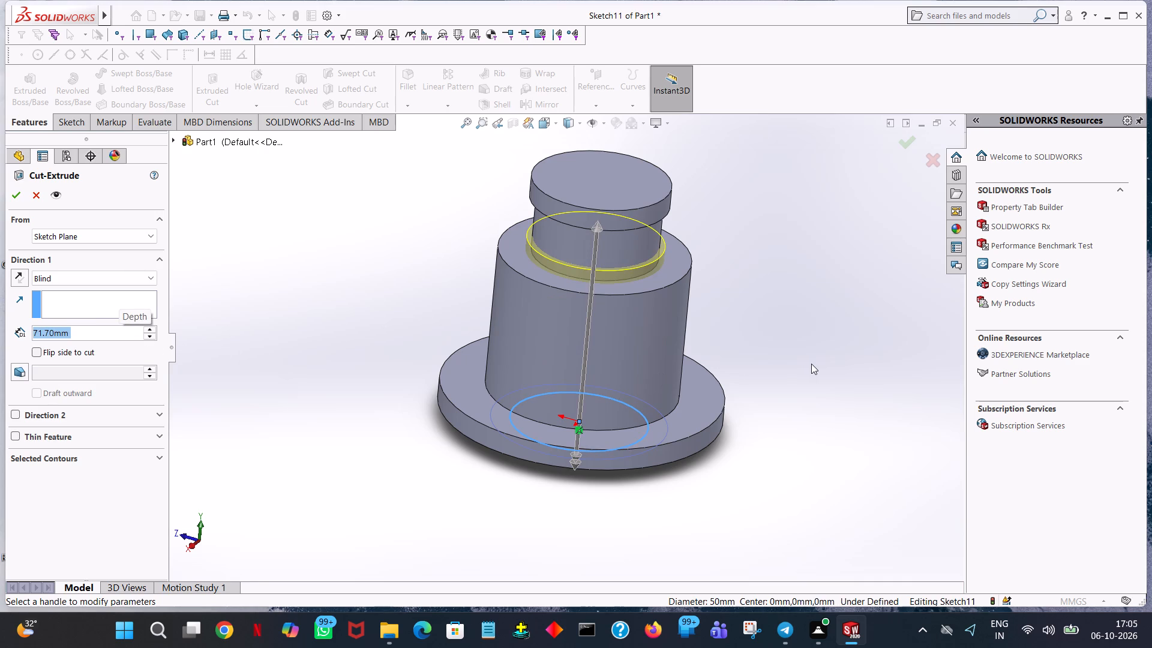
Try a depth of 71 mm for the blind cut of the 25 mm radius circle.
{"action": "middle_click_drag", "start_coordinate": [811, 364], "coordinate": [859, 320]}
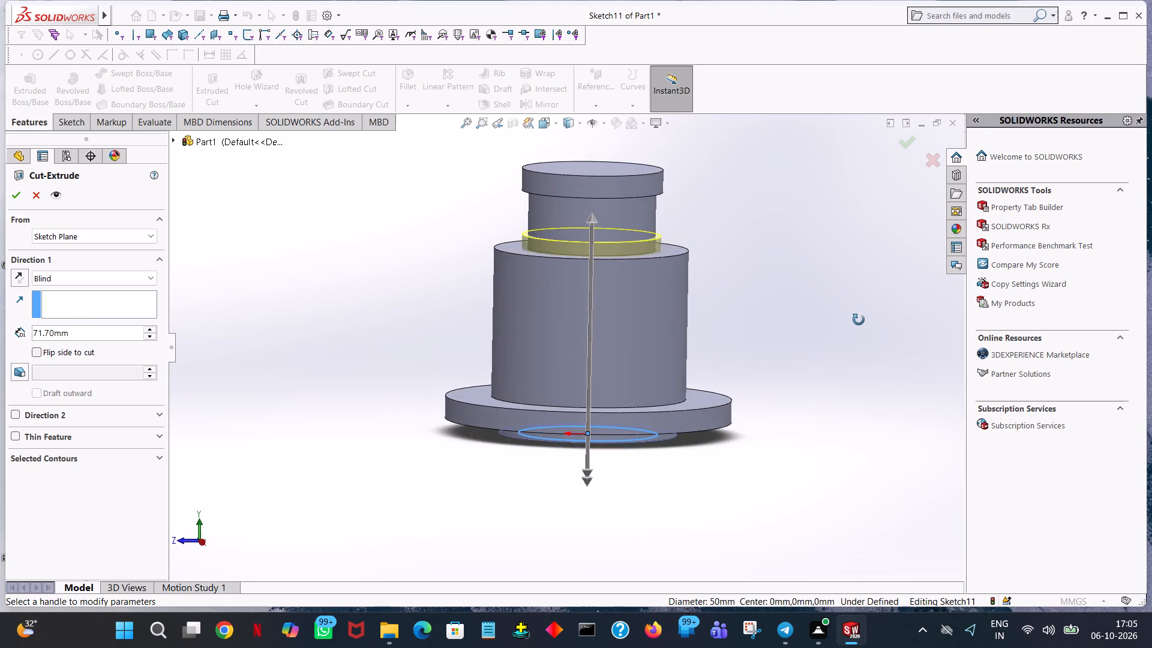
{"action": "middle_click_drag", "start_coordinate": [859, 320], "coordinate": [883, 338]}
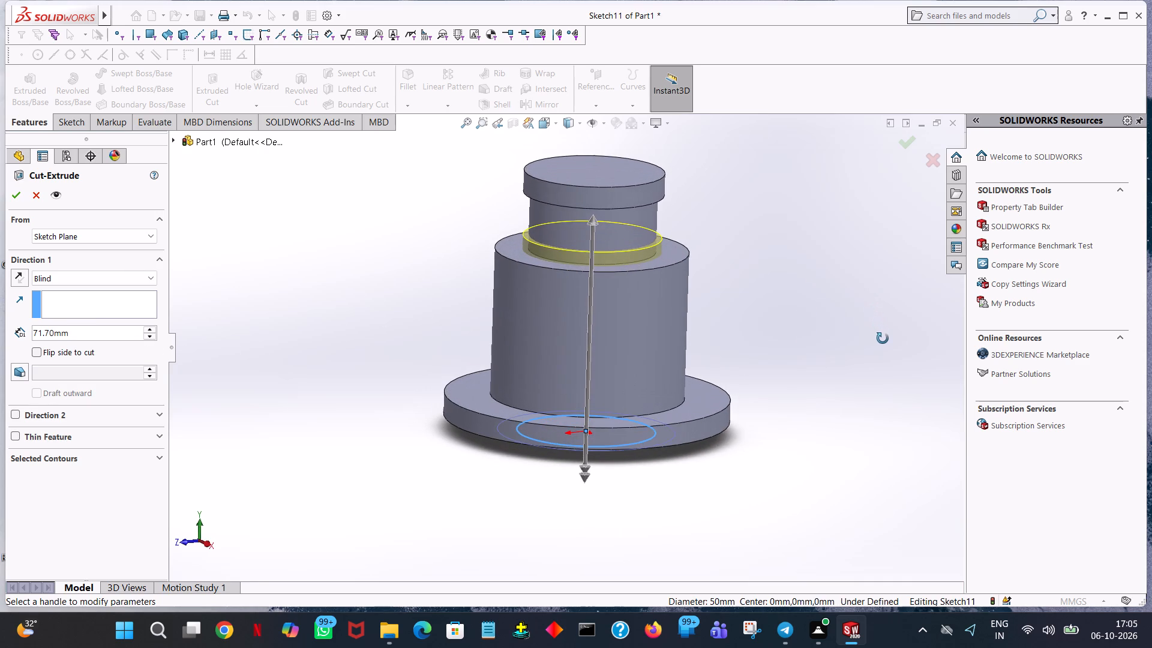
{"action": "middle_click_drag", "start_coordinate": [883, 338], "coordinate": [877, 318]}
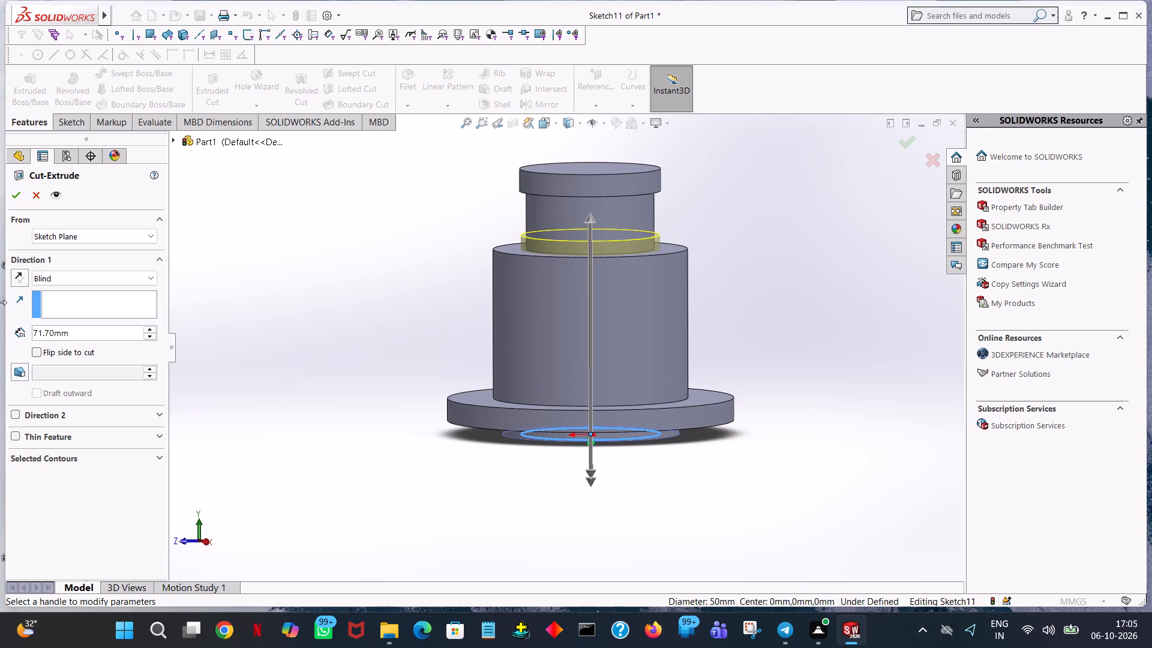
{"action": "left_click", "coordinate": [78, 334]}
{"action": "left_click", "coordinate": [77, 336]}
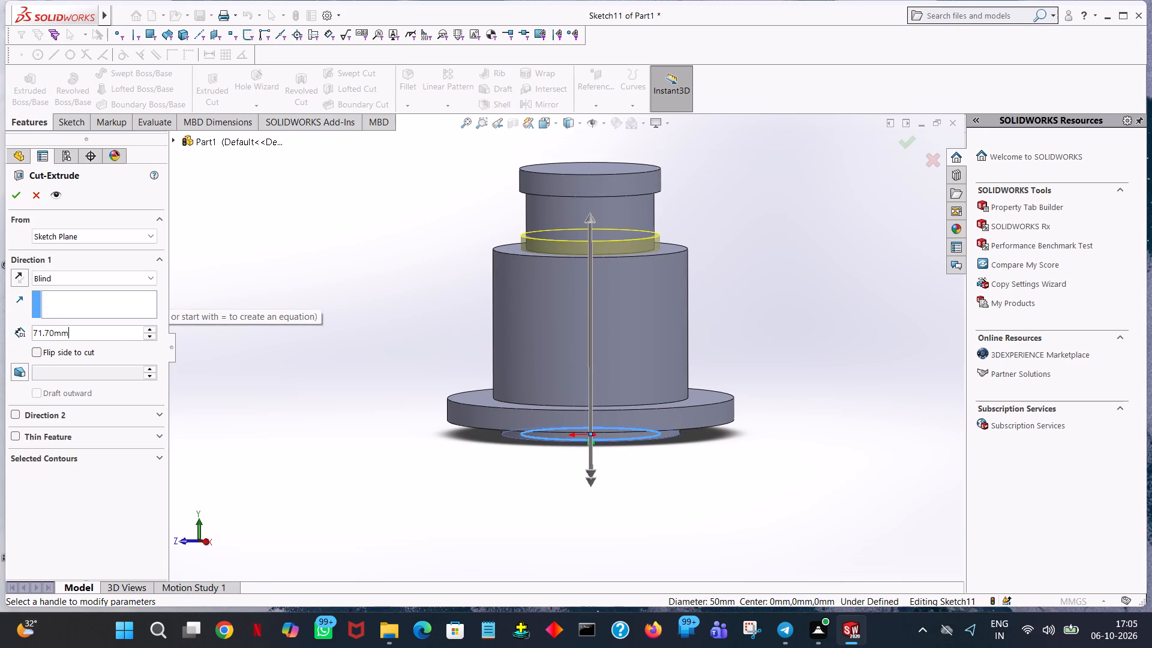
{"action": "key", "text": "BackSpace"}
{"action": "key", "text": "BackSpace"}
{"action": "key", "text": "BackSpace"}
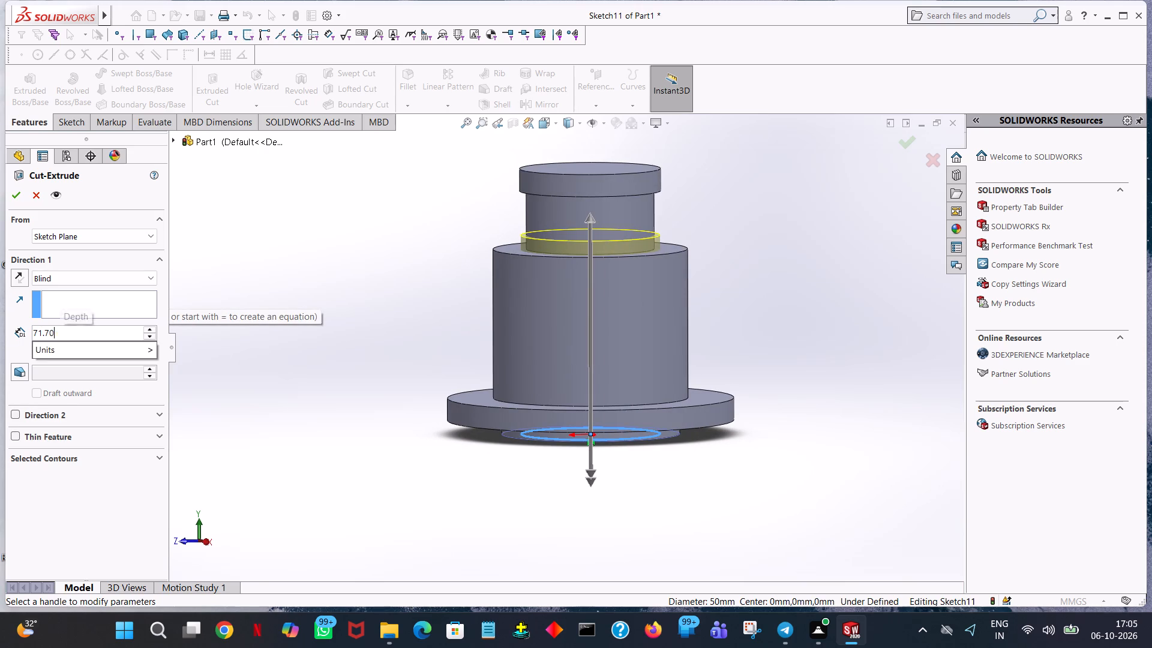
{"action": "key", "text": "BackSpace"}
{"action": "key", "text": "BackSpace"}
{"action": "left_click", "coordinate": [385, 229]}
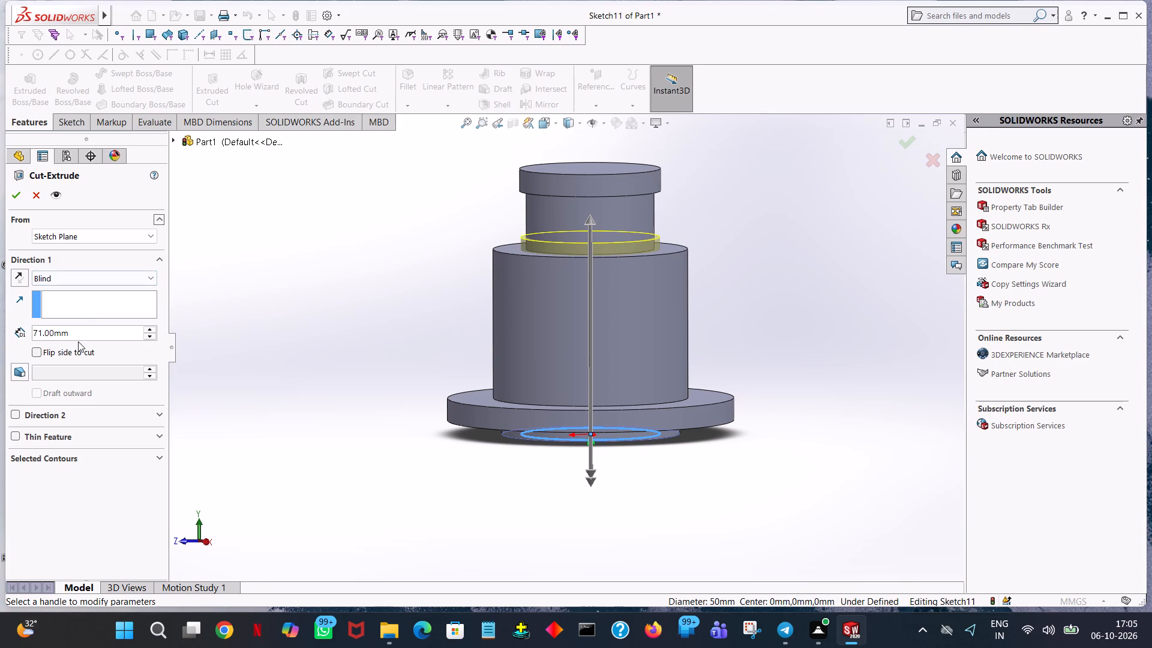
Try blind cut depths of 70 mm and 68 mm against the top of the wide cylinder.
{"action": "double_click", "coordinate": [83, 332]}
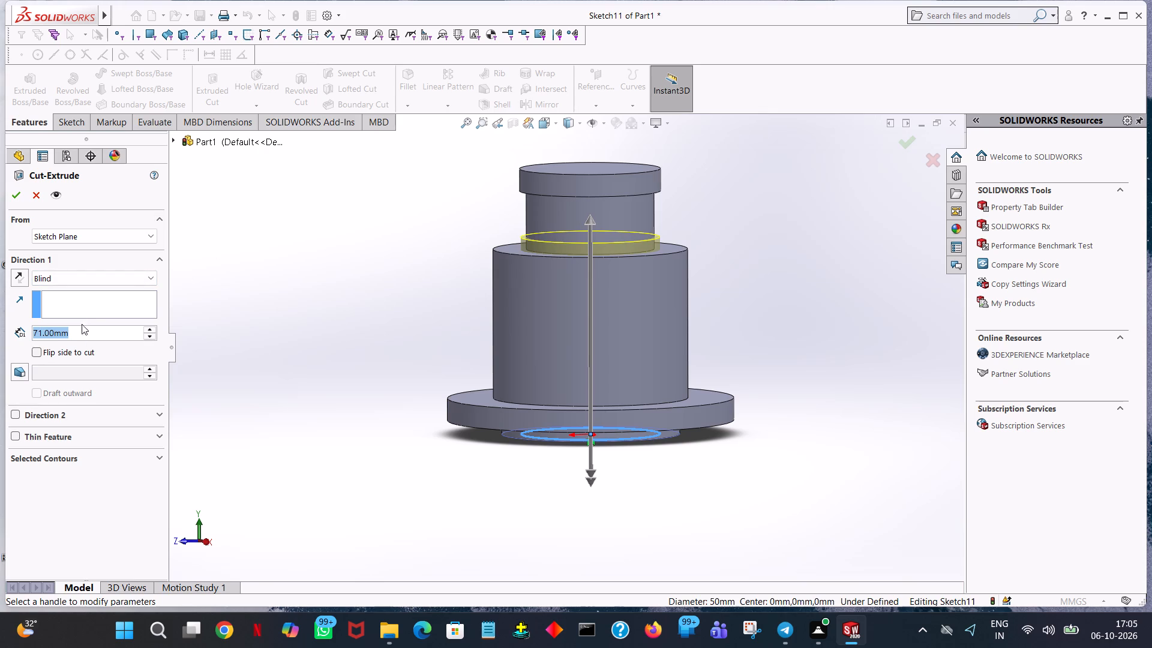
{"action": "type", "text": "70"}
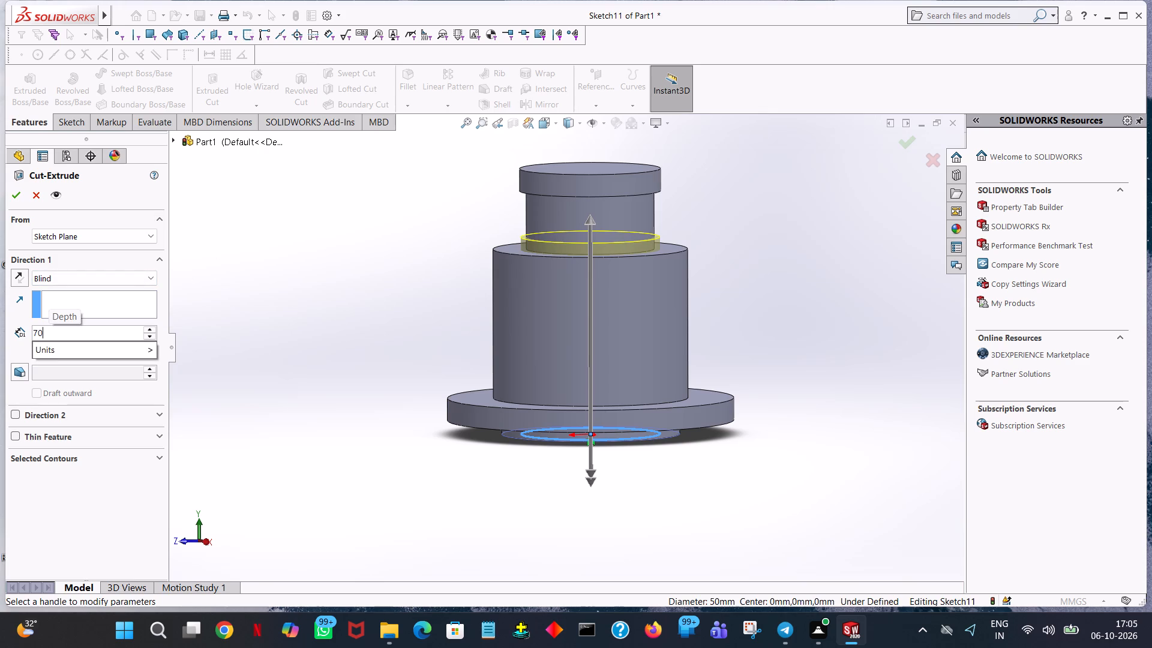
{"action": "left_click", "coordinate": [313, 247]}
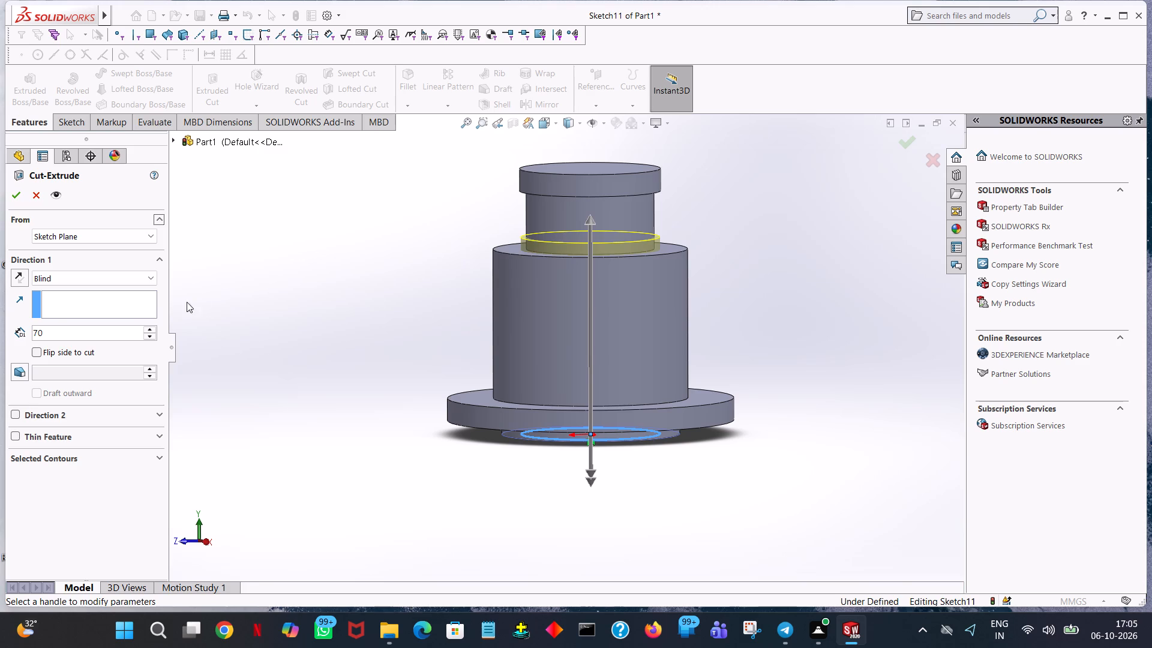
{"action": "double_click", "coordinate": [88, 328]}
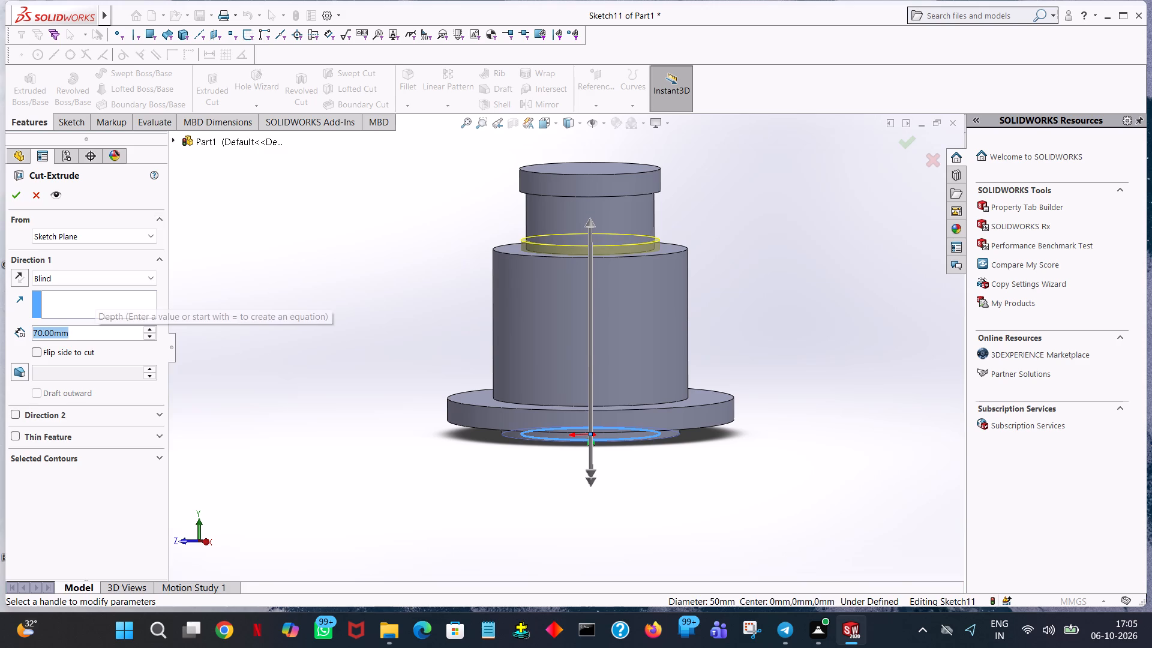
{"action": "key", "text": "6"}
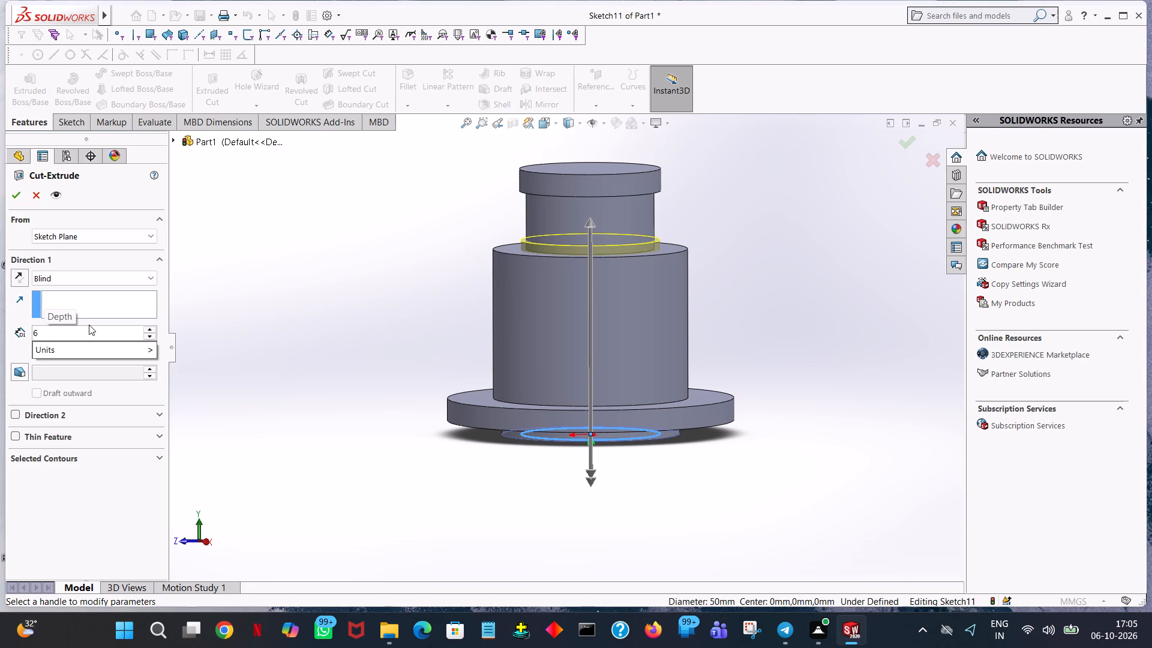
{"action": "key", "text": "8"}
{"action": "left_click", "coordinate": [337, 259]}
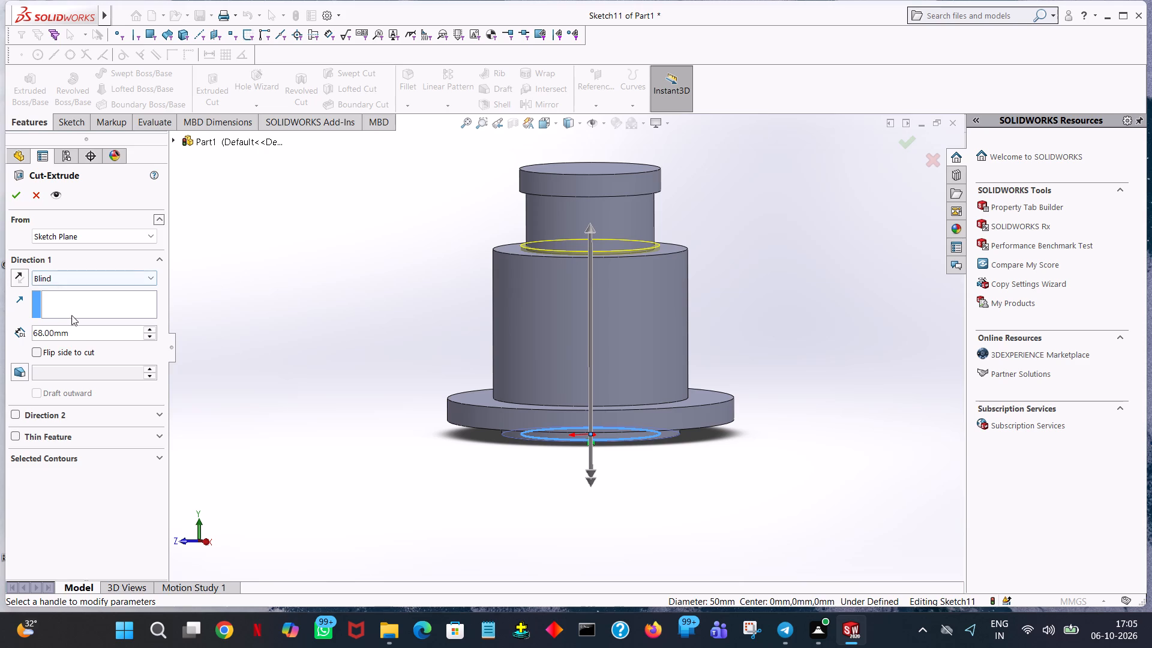
Set the blind cut's depth to 66 mm and complete the 25 mm radius bore from the underside.
{"action": "double_click", "coordinate": [86, 334]}
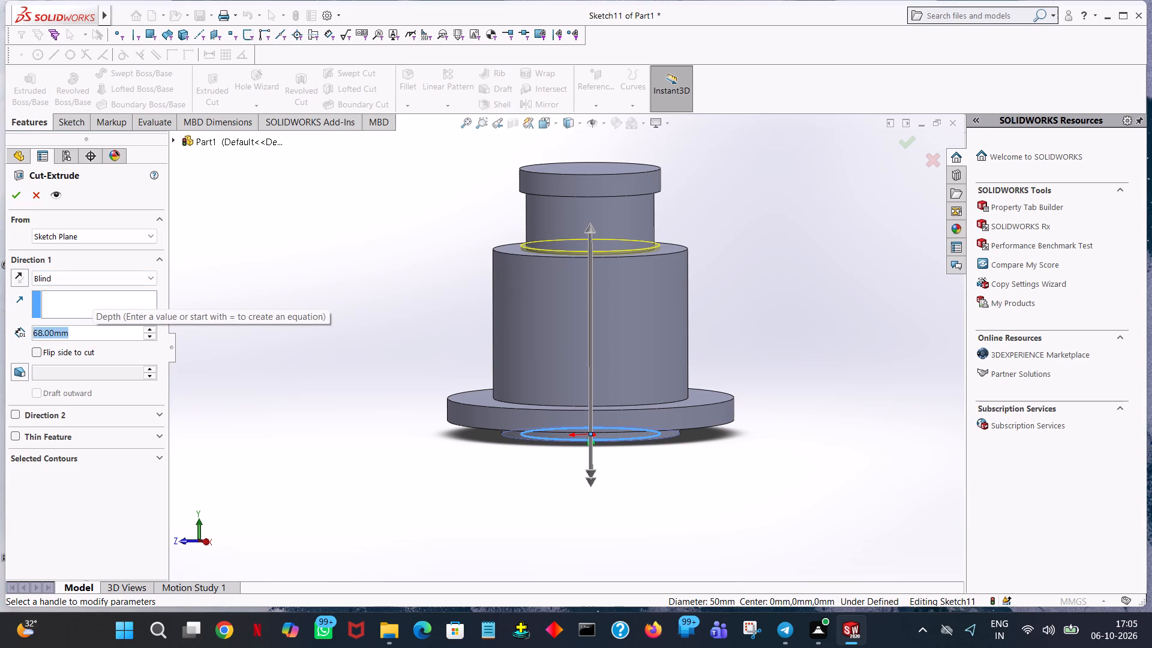
{"action": "type", "text": "66"}
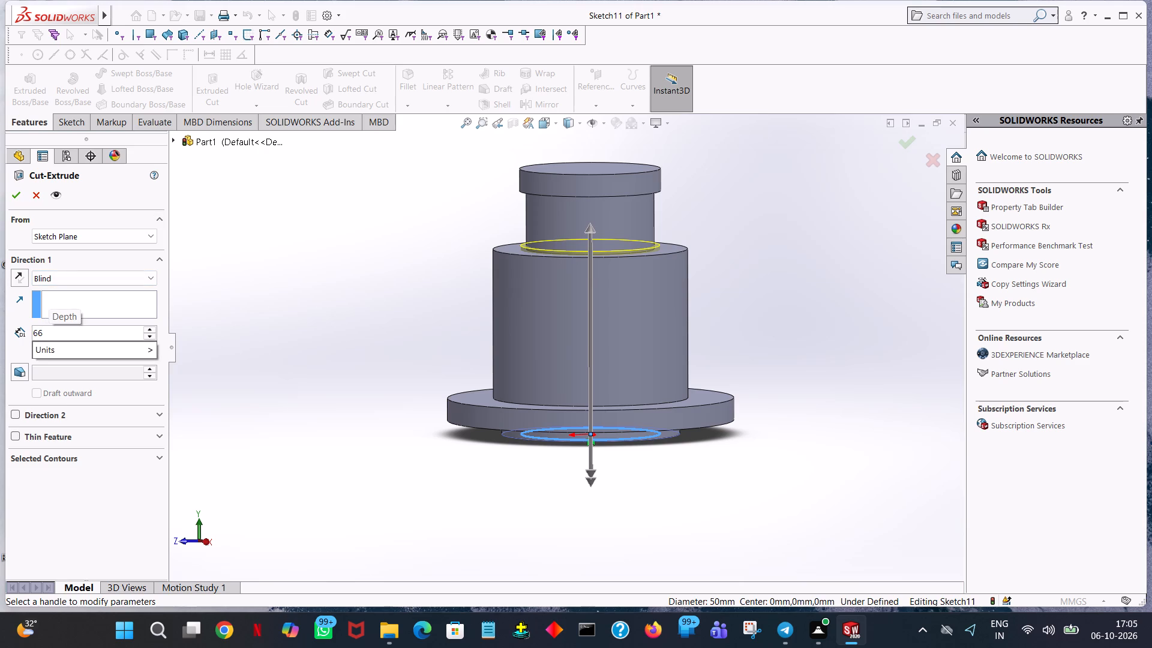
{"action": "left_click", "coordinate": [383, 259]}
{"action": "middle_click_drag", "start_coordinate": [397, 349], "coordinate": [402, 333]}
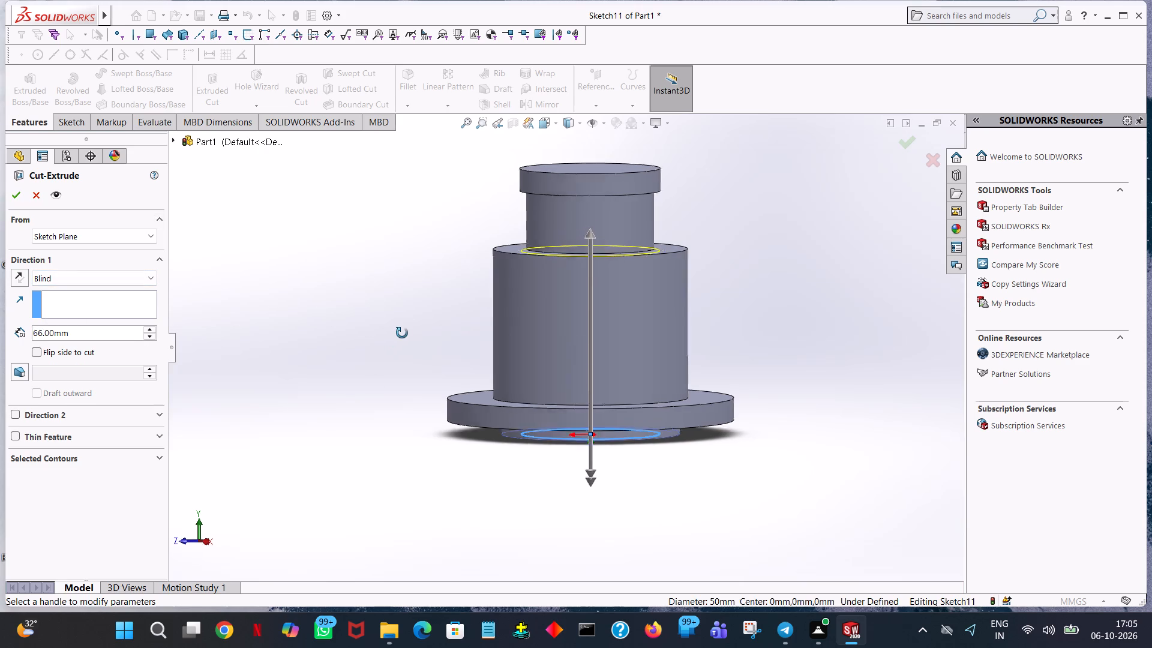
{"action": "middle_click_drag", "start_coordinate": [402, 333], "coordinate": [425, 343]}
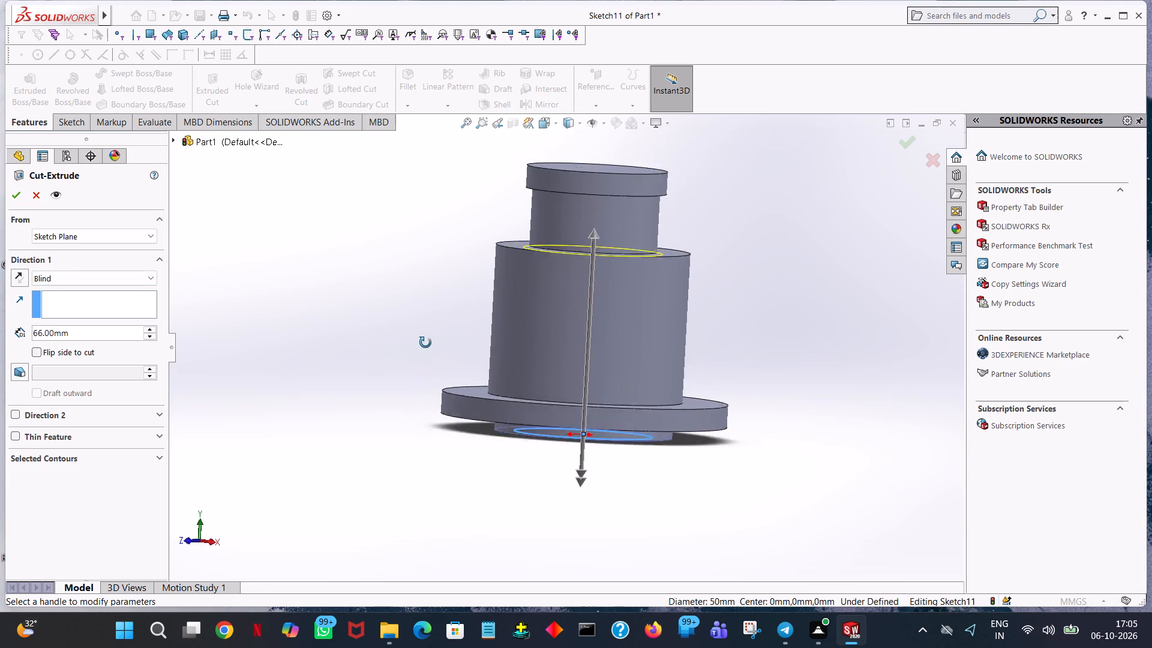
{"action": "middle_click_drag", "start_coordinate": [425, 343], "coordinate": [424, 342]}
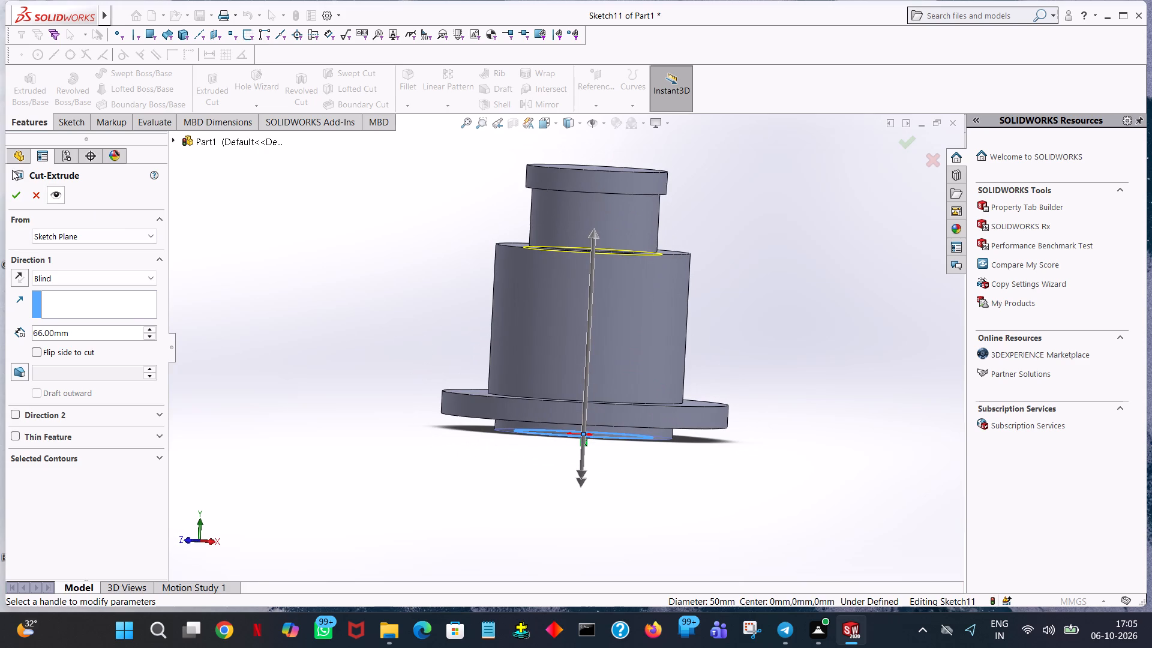
{"action": "left_click", "coordinate": [15, 191]}
{"action": "left_click", "coordinate": [338, 254]}
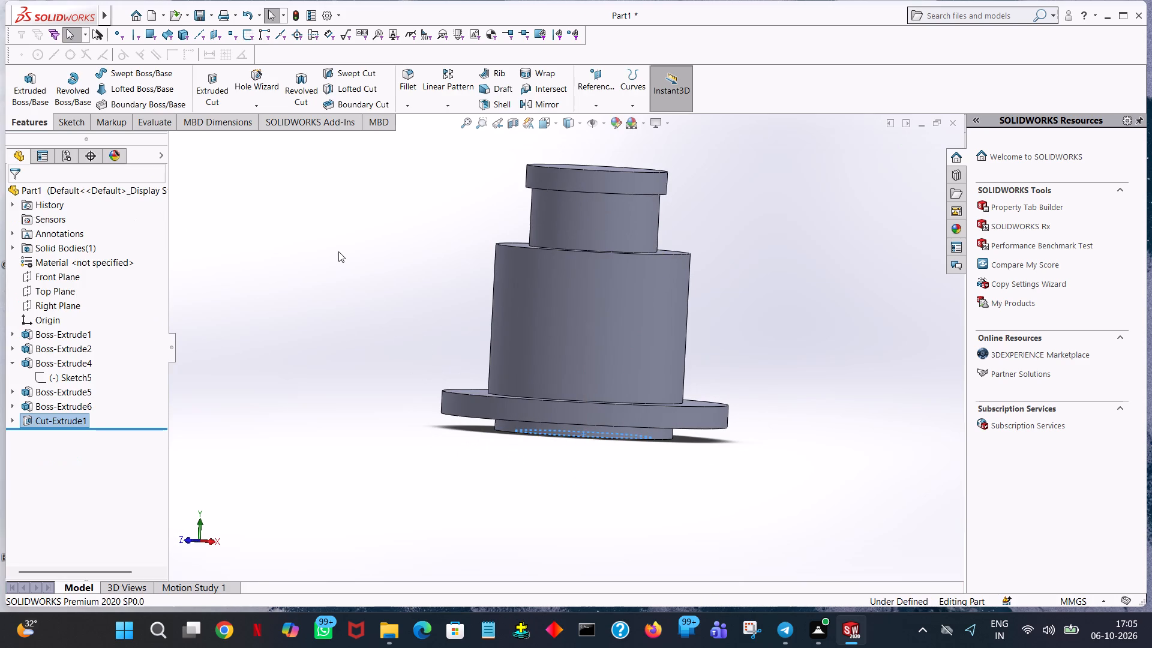
Examine the part from above, from the side and from below to check the bore in the underside.
{"action": "middle_click_drag", "start_coordinate": [338, 251], "coordinate": [422, 368]}
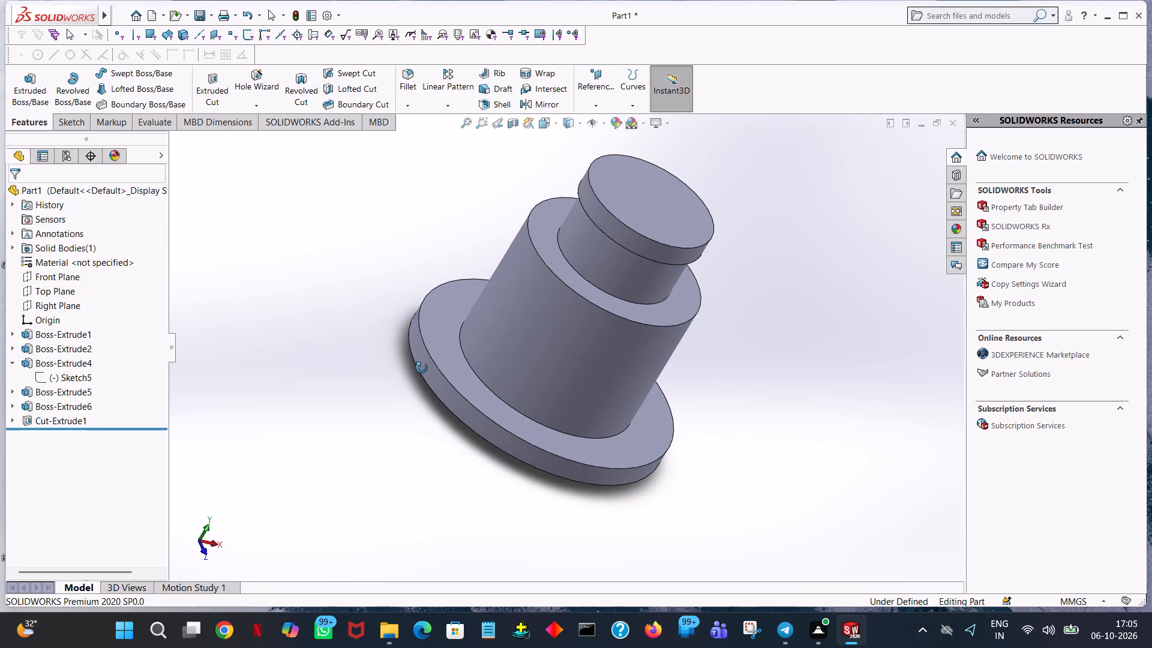
{"action": "middle_click_drag", "start_coordinate": [422, 368], "coordinate": [627, 227]}
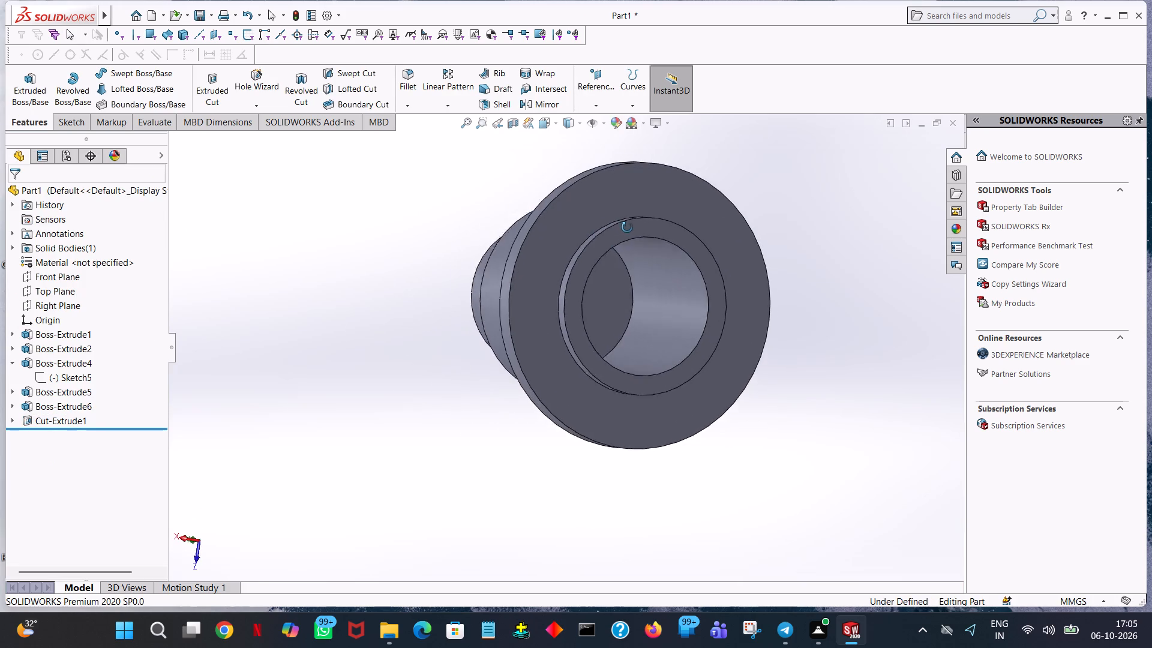
{"action": "middle_click_drag", "start_coordinate": [627, 227], "coordinate": [703, 458]}
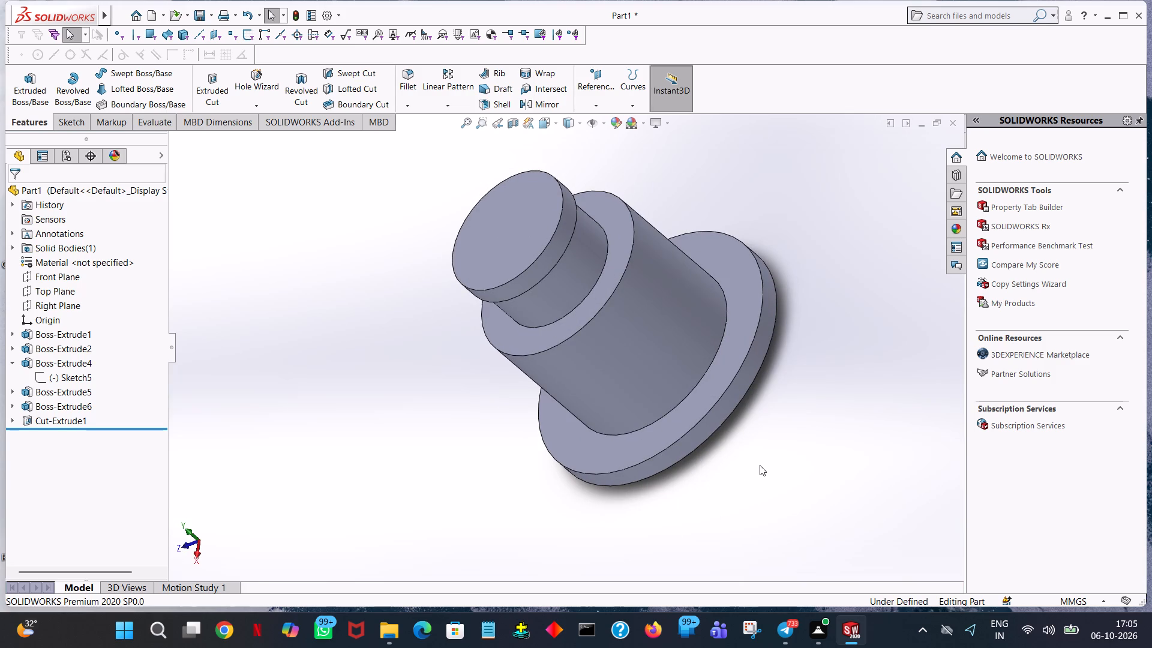
{"action": "middle_click_drag", "start_coordinate": [760, 465], "coordinate": [701, 468]}
{"action": "middle_click", "coordinate": [626, 435]}
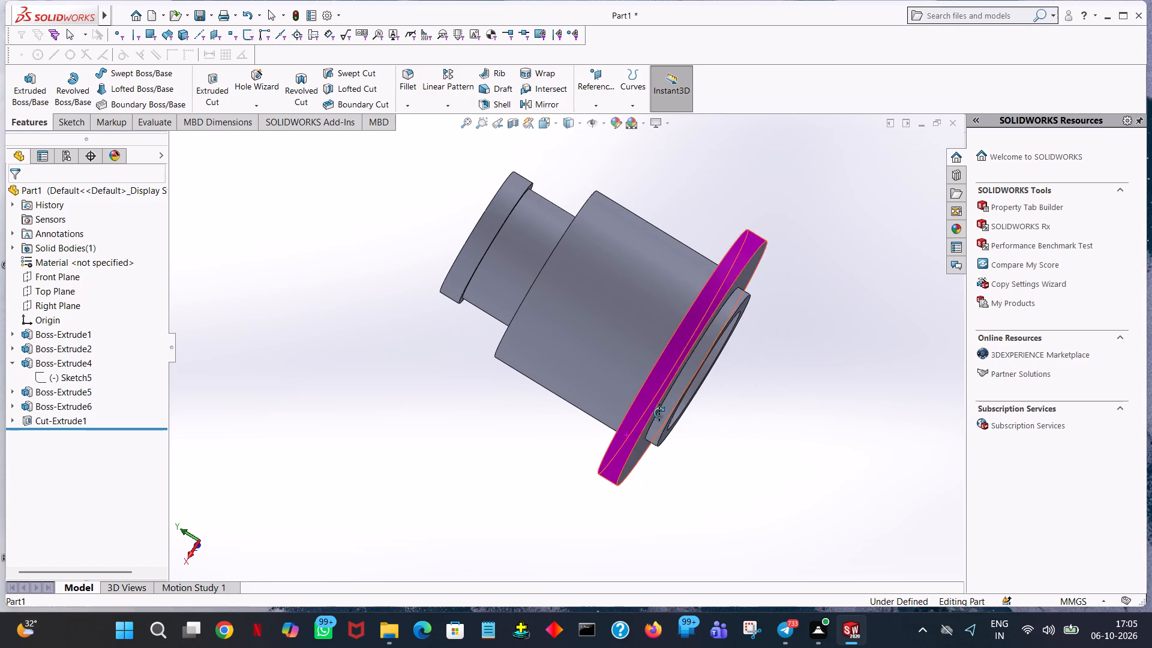
{"action": "middle_click_drag", "start_coordinate": [817, 401], "coordinate": [893, 510]}
{"action": "left_click", "coordinate": [837, 422]}
{"action": "middle_click_drag", "start_coordinate": [840, 423], "coordinate": [902, 482]}
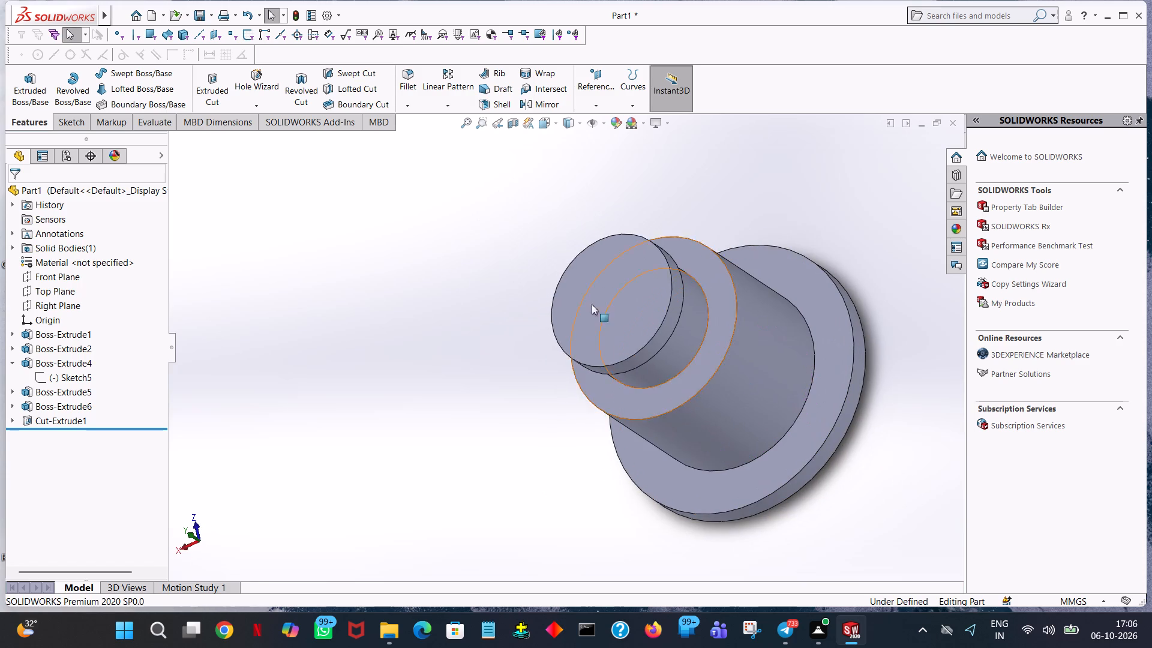
Start an extruded cut sketch on the top face of the uppermost disc and draw an origin-centred circle with radius 30.8/2 mm (15.4 mm).
{"action": "left_click", "coordinate": [211, 92]}
{"action": "left_click", "coordinate": [613, 286]}
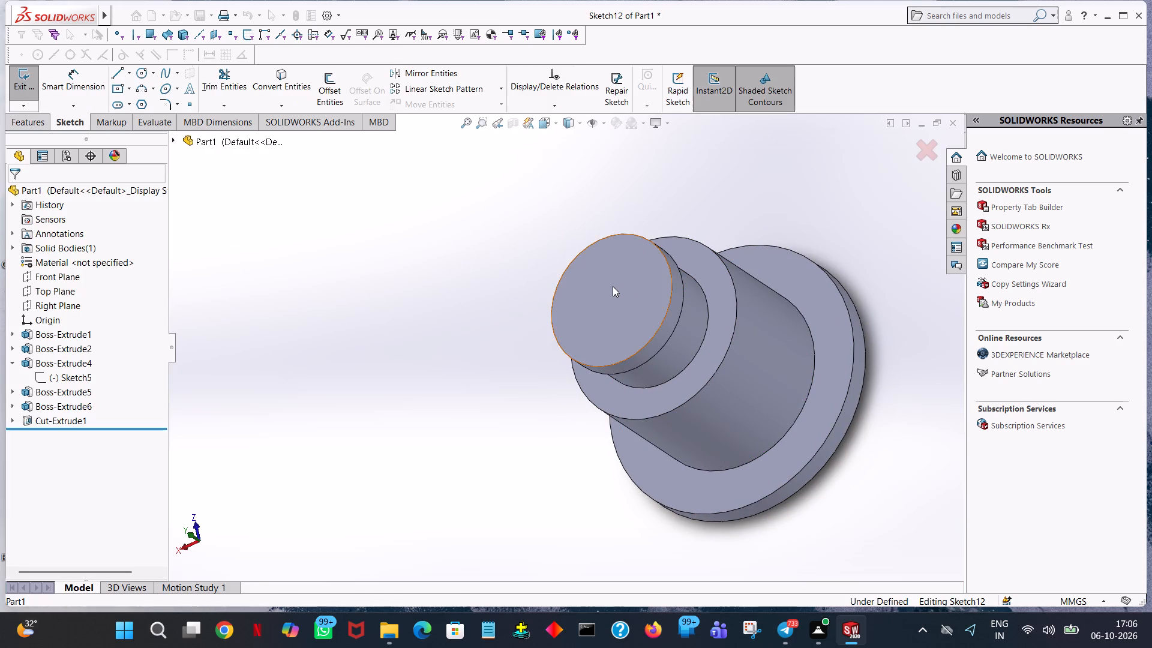
{"action": "left_click", "coordinate": [142, 76]}
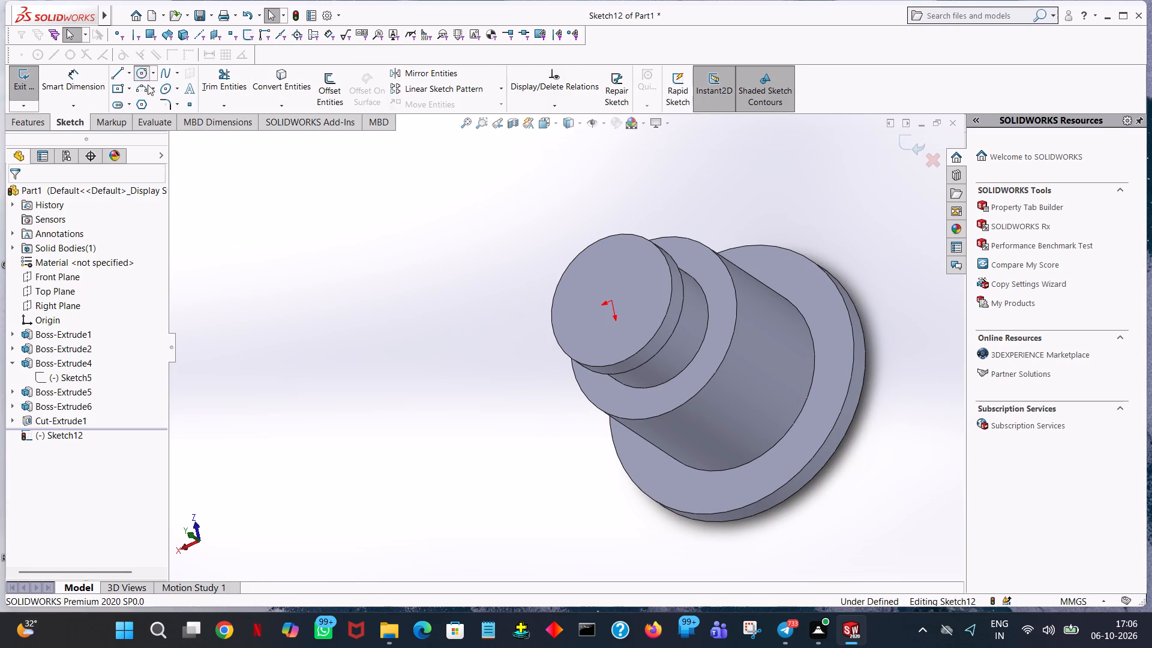
{"action": "left_click", "coordinate": [613, 299]}
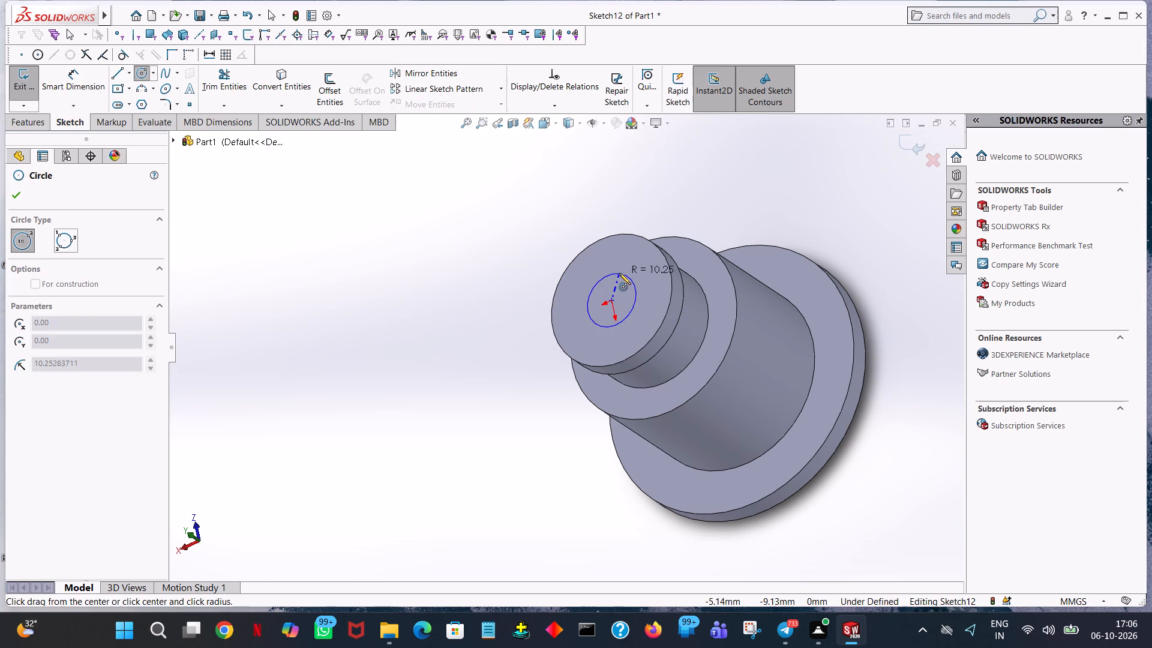
{"action": "left_click", "coordinate": [619, 273]}
{"action": "type", "text": "30.8/2"}
{"action": "key", "text": "Return"}
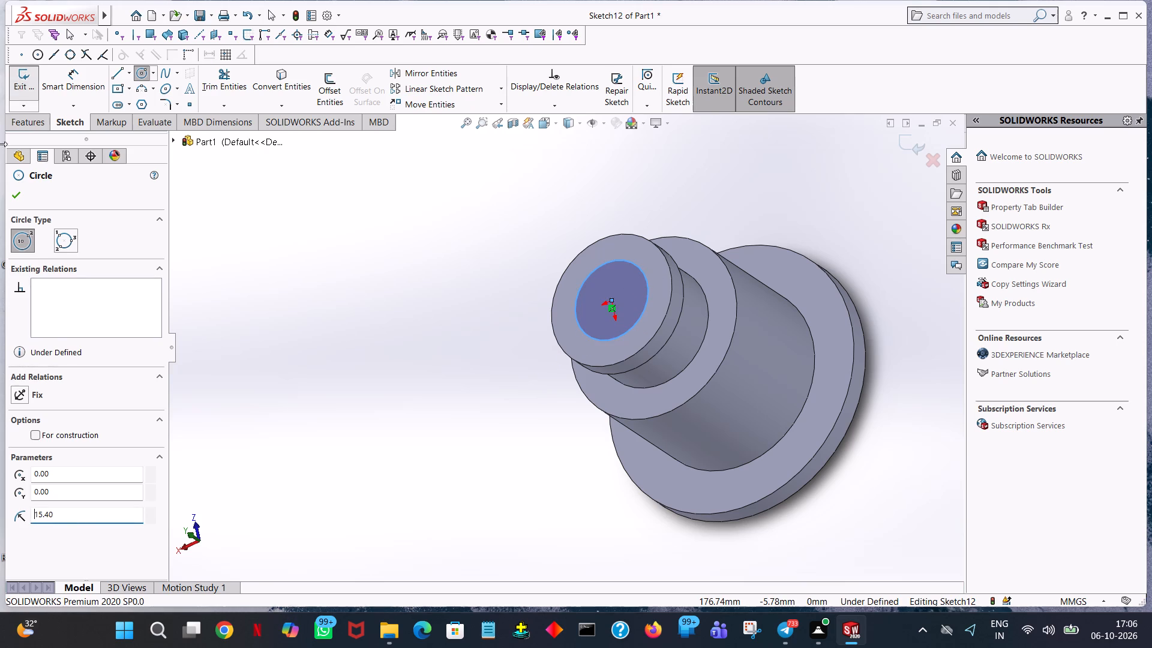
{"action": "left_click", "coordinate": [13, 198]}
Cut the 15.4 mm radius circle down into the part as a blind extruded cut 66 mm deep.
{"action": "left_click", "coordinate": [37, 117]}
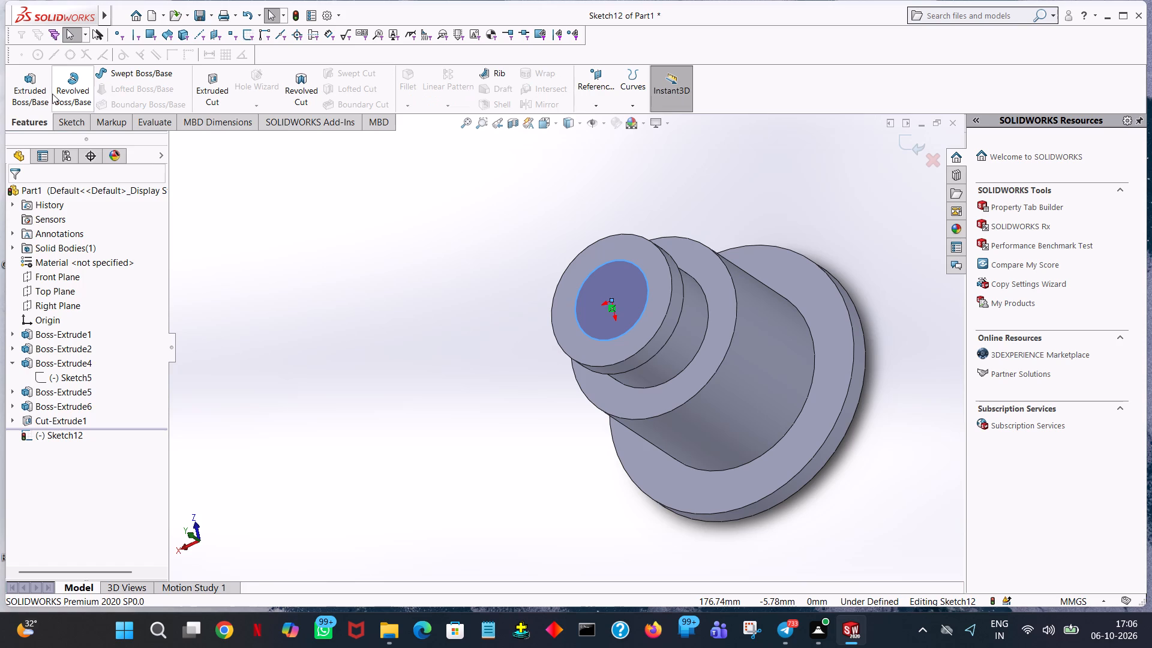
{"action": "left_click", "coordinate": [219, 82]}
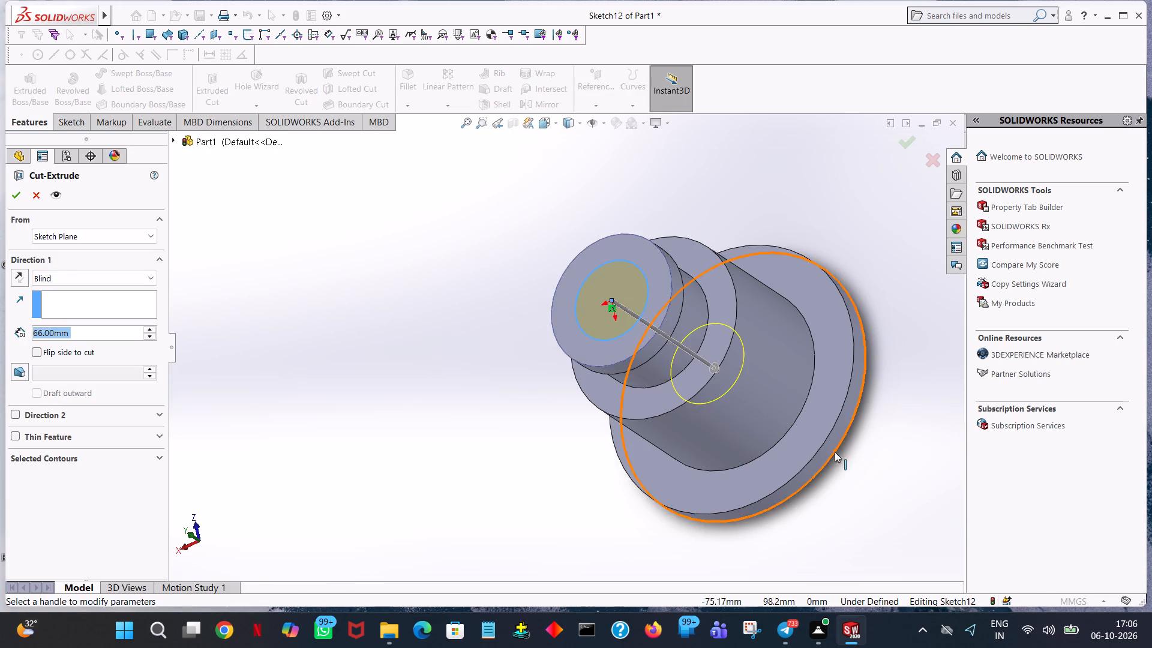
{"action": "middle_click_drag", "start_coordinate": [835, 452], "coordinate": [670, 283]}
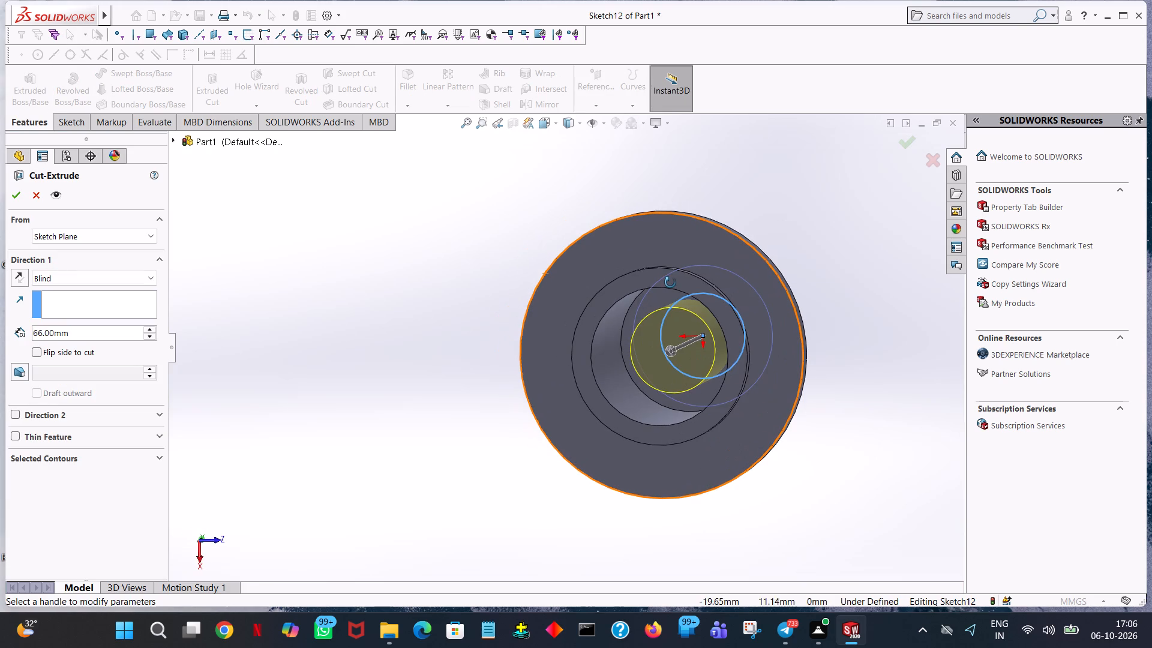
{"action": "left_click", "coordinate": [18, 197]}
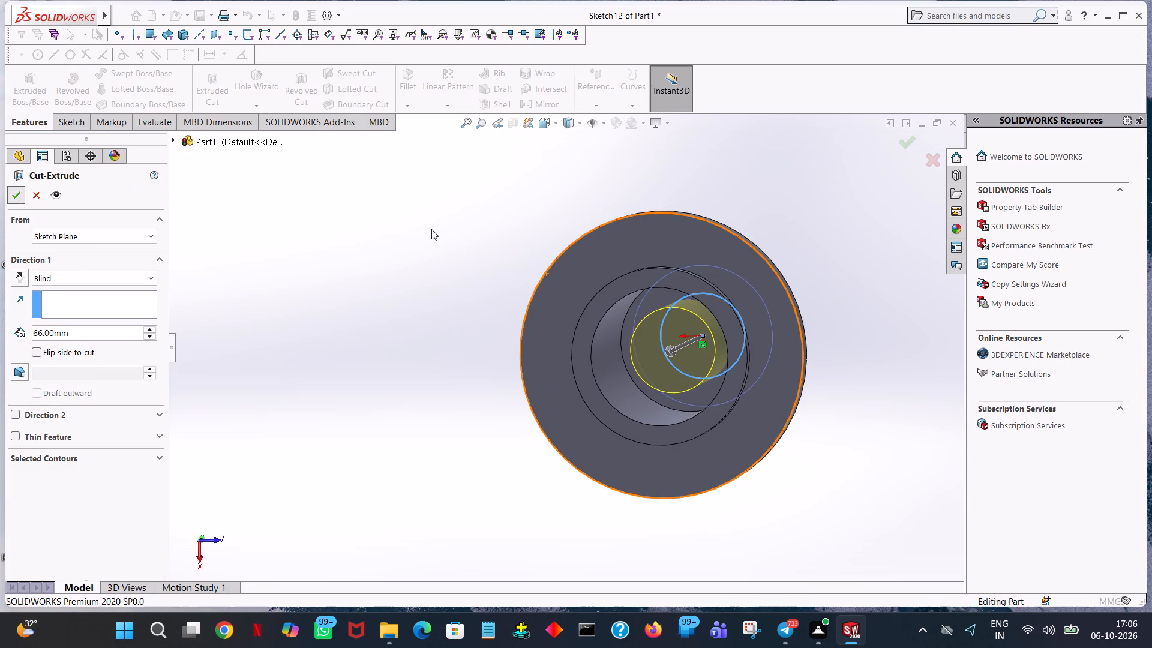
{"action": "left_click", "coordinate": [431, 230]}
{"action": "middle_click_drag", "start_coordinate": [449, 221], "coordinate": [579, 356]}
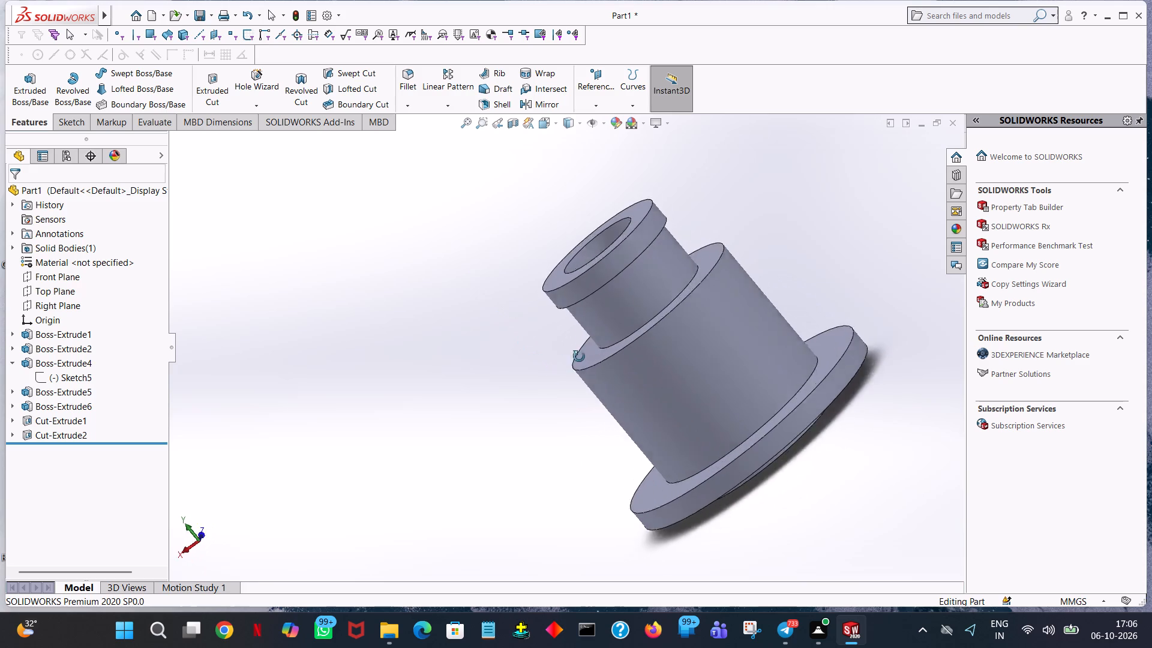
{"action": "middle_click_drag", "start_coordinate": [579, 356], "coordinate": [700, 230]}
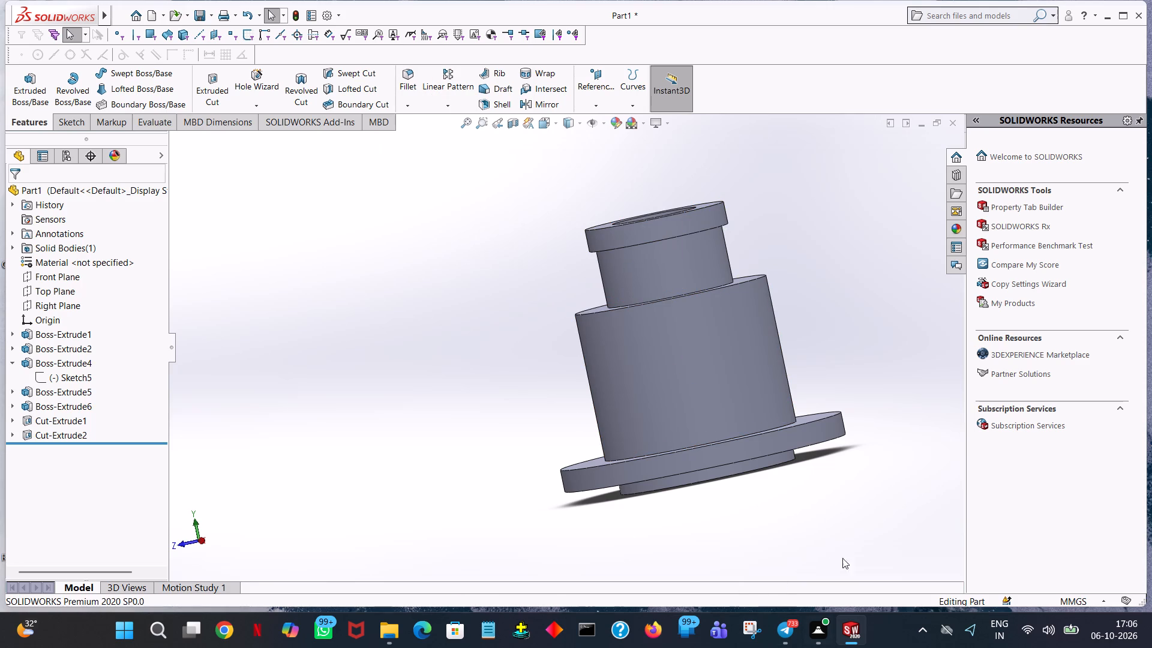
Fillet the edge where the narrow neck meets the top of the main cylinder with a 5 mm radius.
{"action": "left_click", "coordinate": [407, 83]}
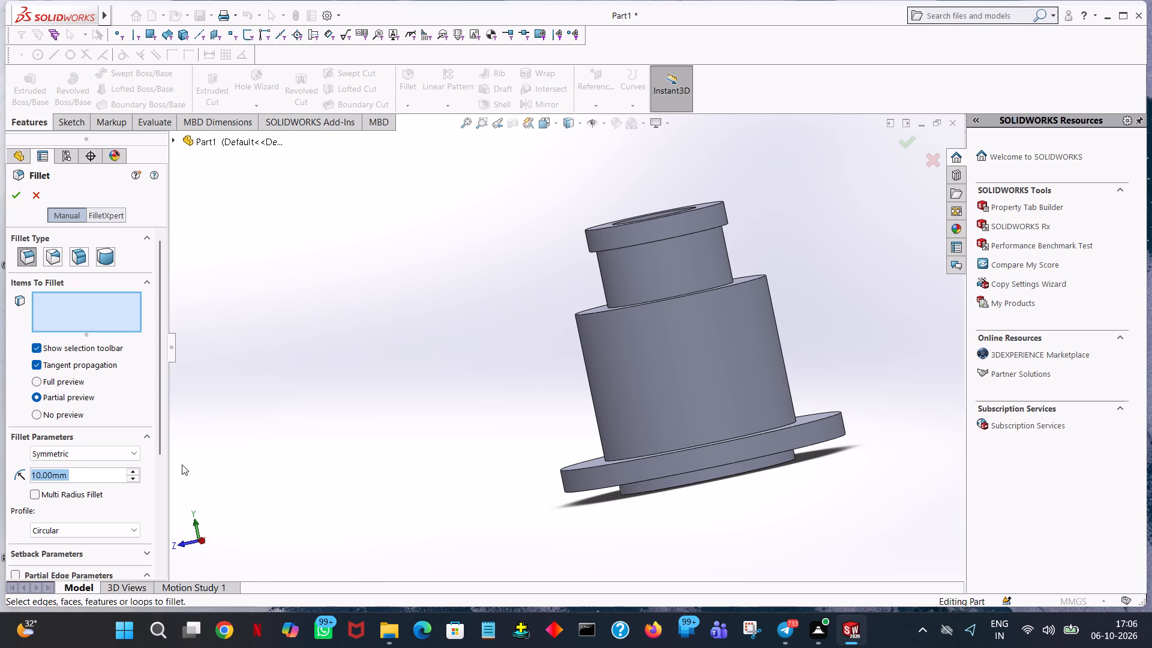
{"action": "key", "text": "5"}
{"action": "left_click", "coordinate": [311, 385]}
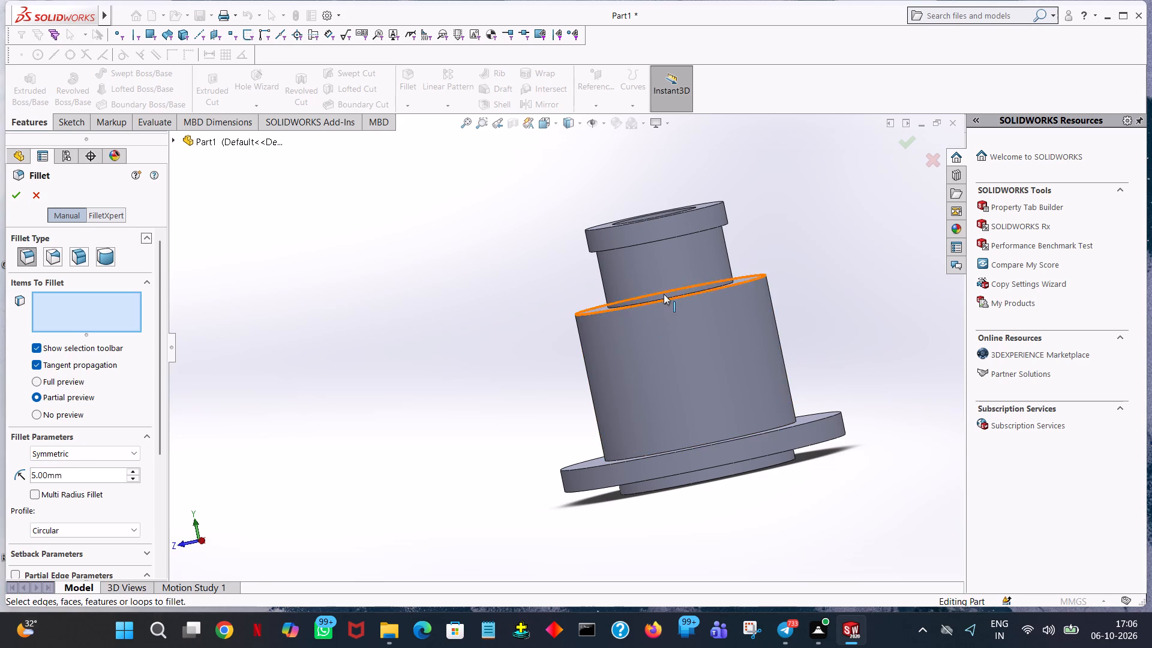
{"action": "middle_click_drag", "start_coordinate": [692, 320], "coordinate": [699, 362]}
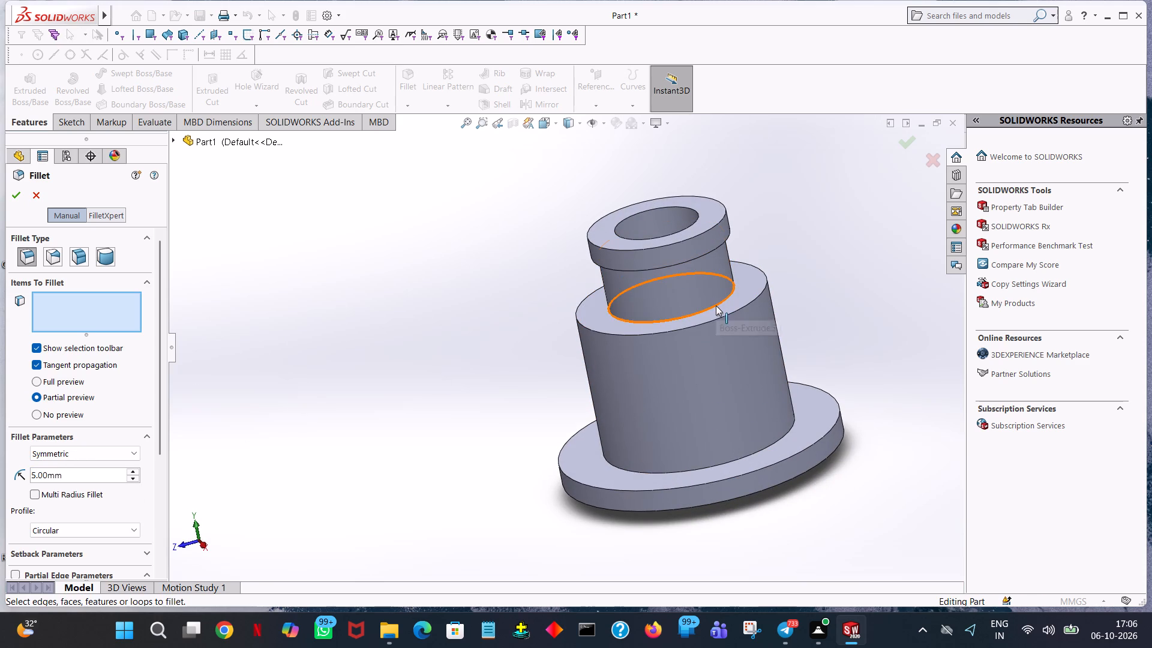
{"action": "left_click", "coordinate": [716, 305]}
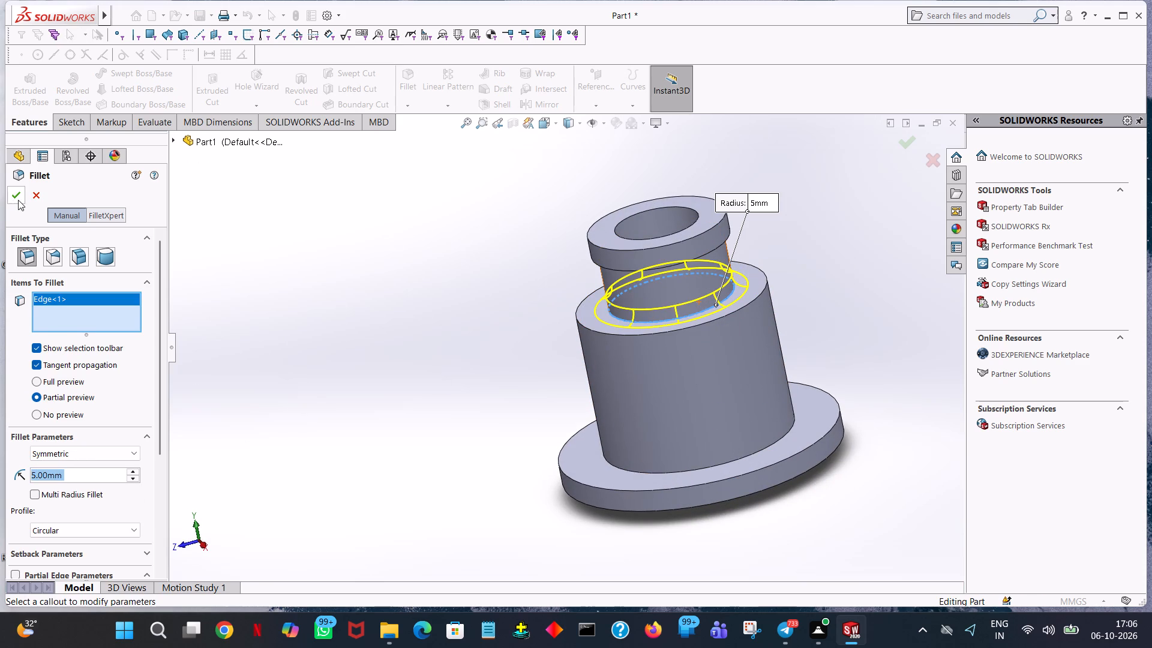
{"action": "left_click", "coordinate": [18, 200]}
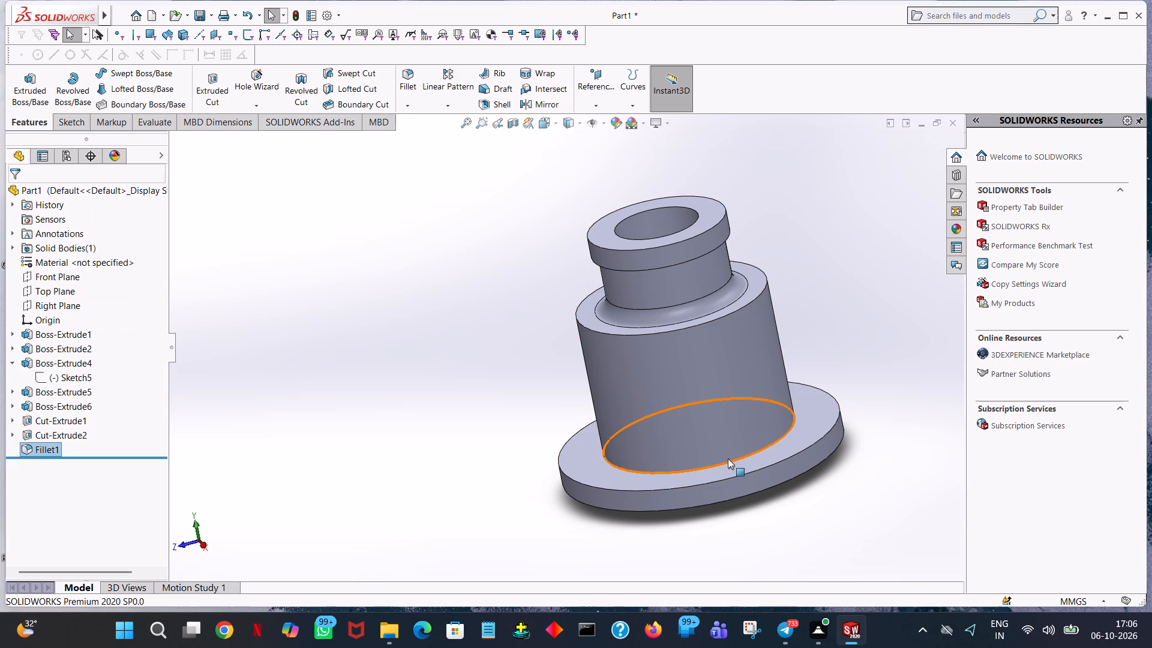
Add a 5 mm radius fillet around the edge where the main cylinder meets the flange's upper face.
{"action": "left_click", "coordinate": [410, 79]}
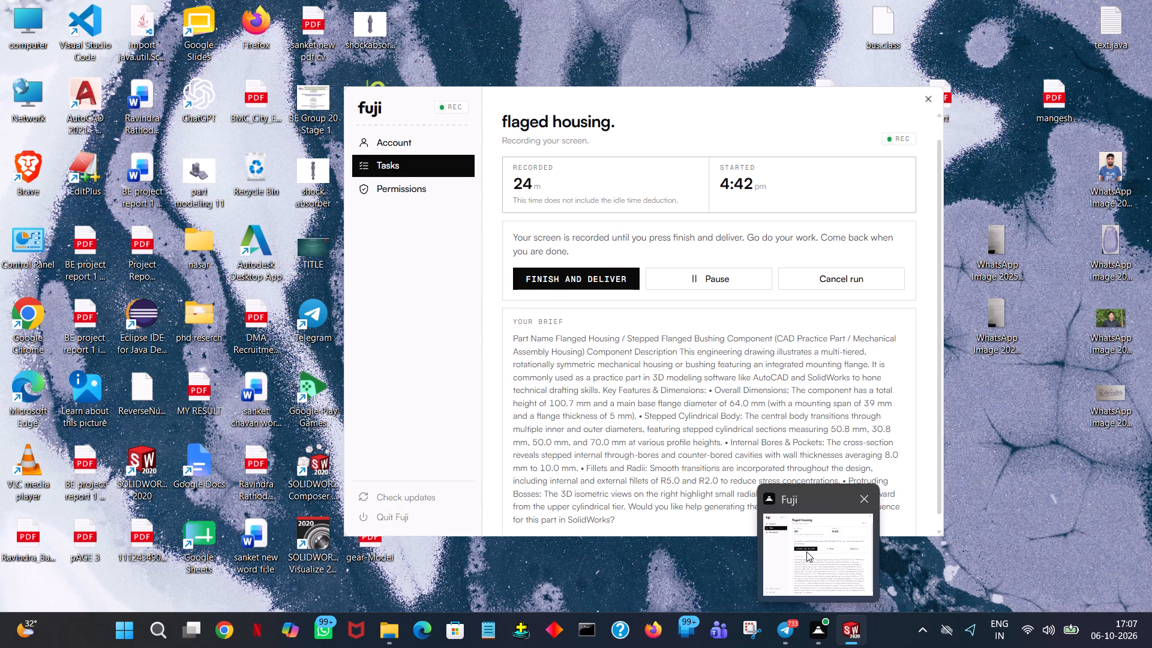
{"action": "left_click", "coordinate": [1122, 20]}
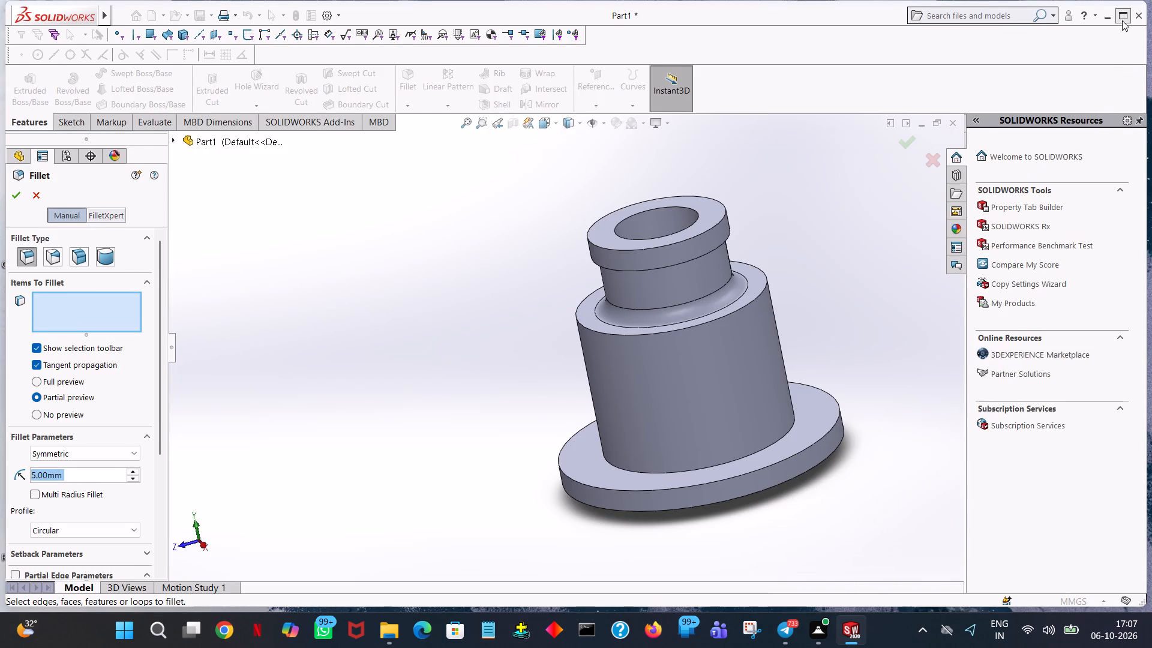
{"action": "left_click", "coordinate": [790, 437]}
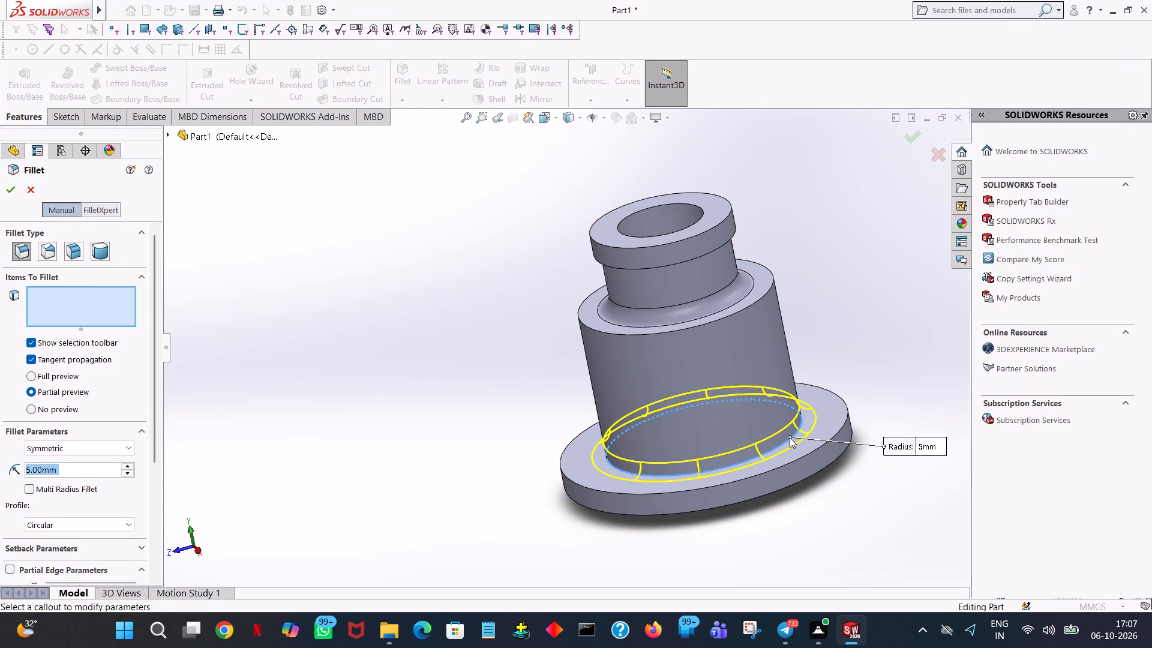
{"action": "left_click", "coordinate": [10, 185]}
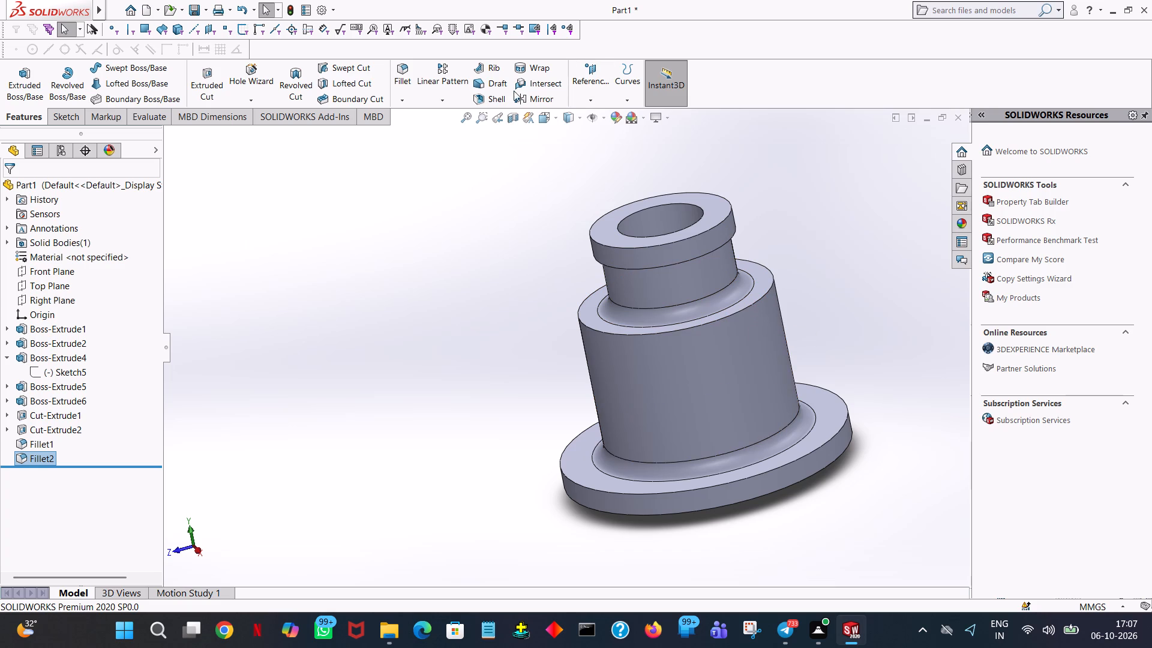
Round the outer top edge of the main cylinder with a 5 mm radius fillet.
{"action": "left_click", "coordinate": [404, 70]}
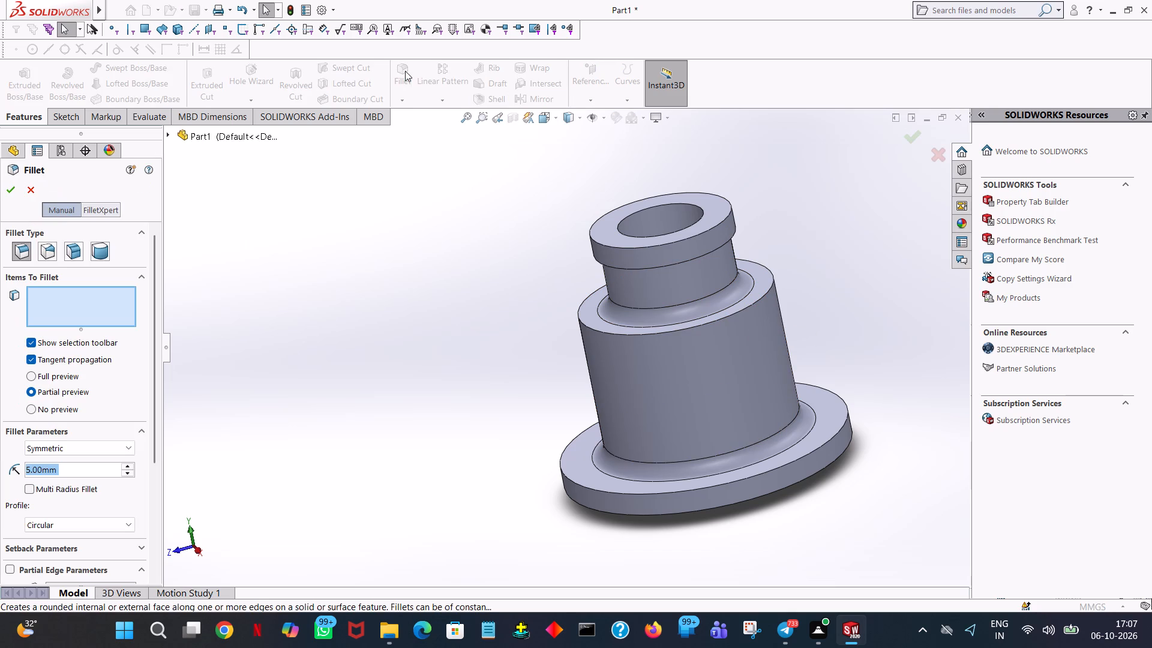
{"action": "left_click", "coordinate": [753, 303]}
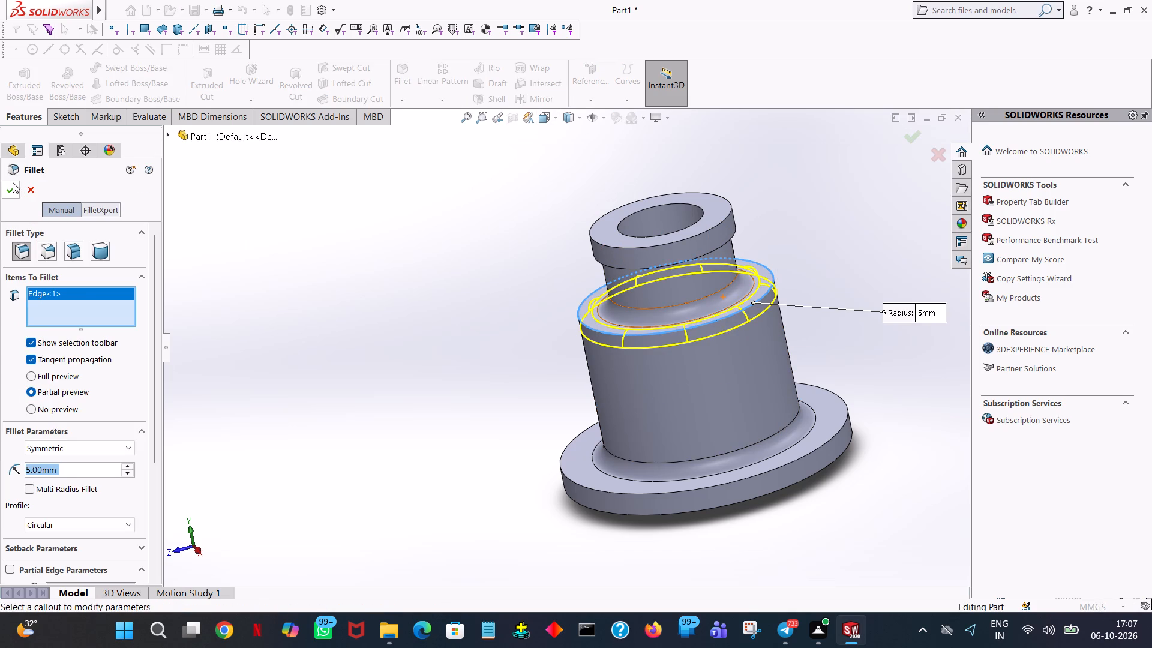
{"action": "left_click", "coordinate": [13, 182]}
{"action": "left_click", "coordinate": [437, 198]}
Round the upper outer edge of the flange with a 5 mm radius fillet.
{"action": "middle_click_drag", "start_coordinate": [407, 212], "coordinate": [397, 169]}
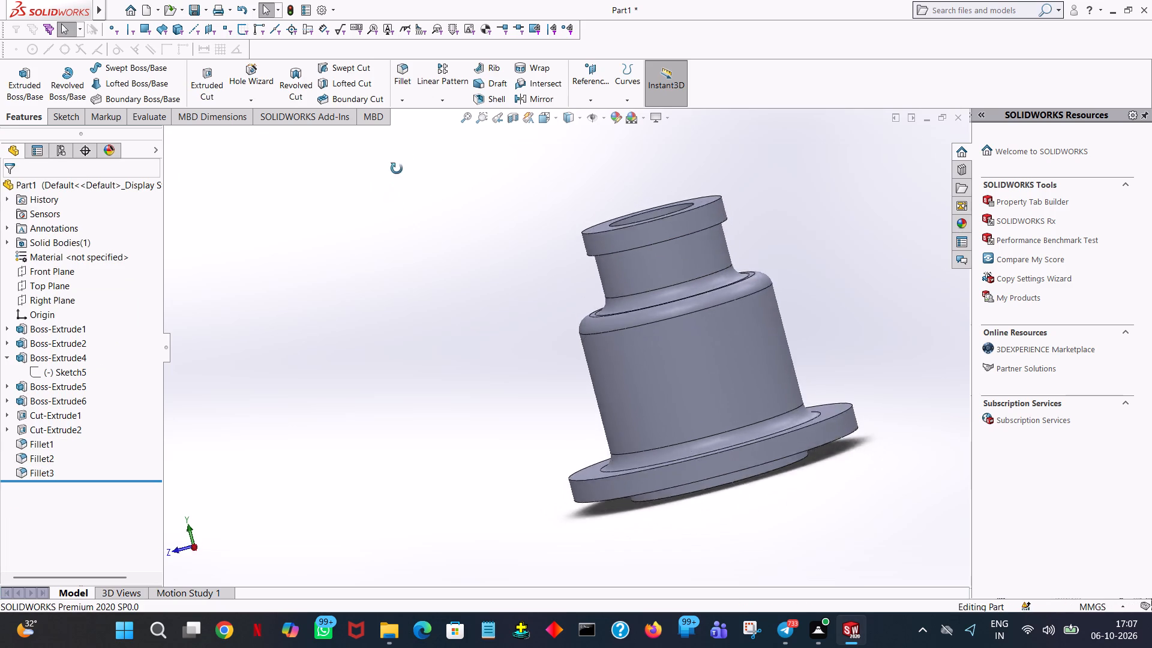
{"action": "middle_click_drag", "start_coordinate": [397, 169], "coordinate": [465, 169]}
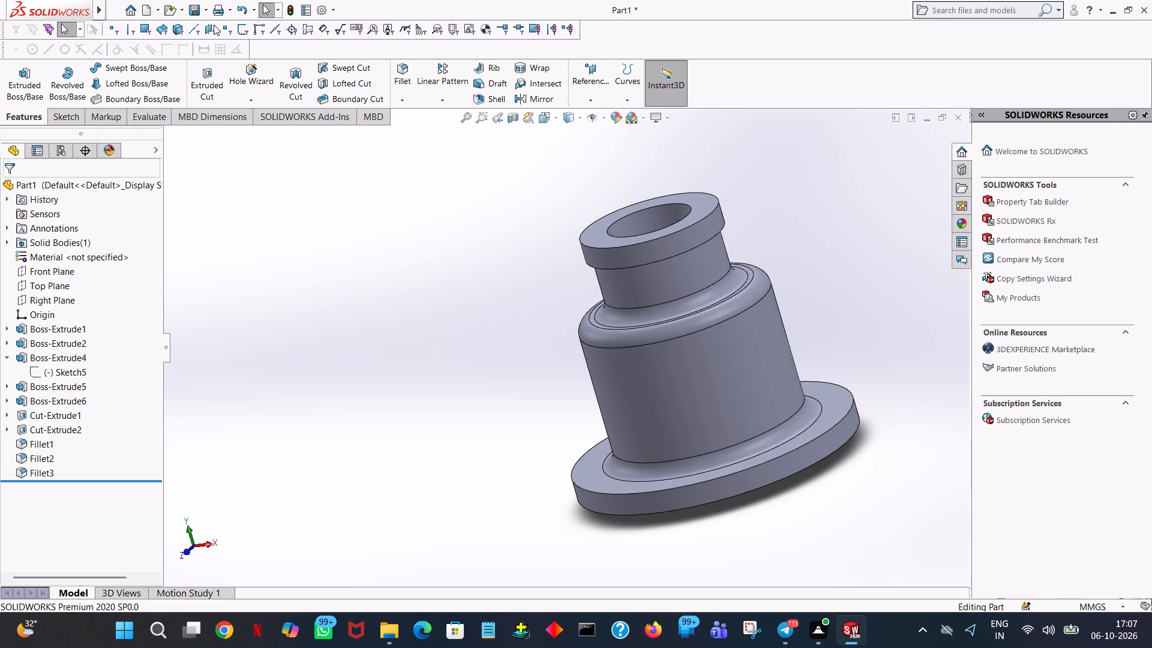
{"action": "left_click", "coordinate": [400, 74]}
{"action": "left_click", "coordinate": [808, 442]}
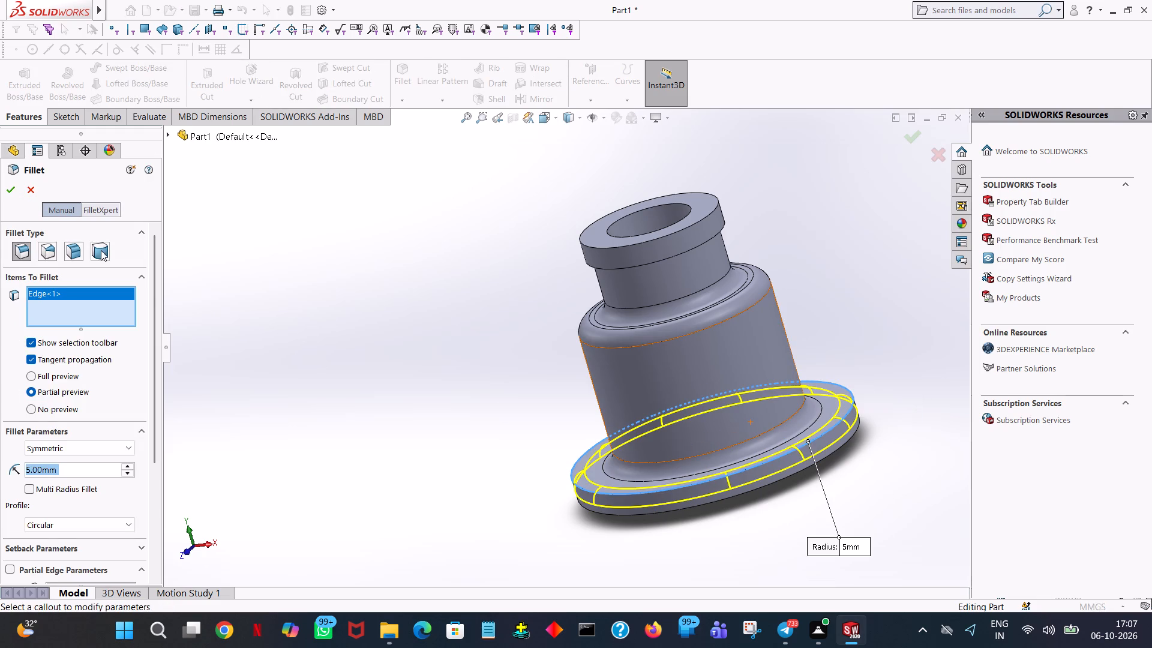
{"action": "left_click", "coordinate": [8, 181]}
{"action": "left_click_drag", "start_coordinate": [399, 357], "coordinate": [405, 371]}
Round the lower outer edge of the flange with a 5 mm radius fillet.
{"action": "middle_click_drag", "start_coordinate": [409, 371], "coordinate": [427, 235]}
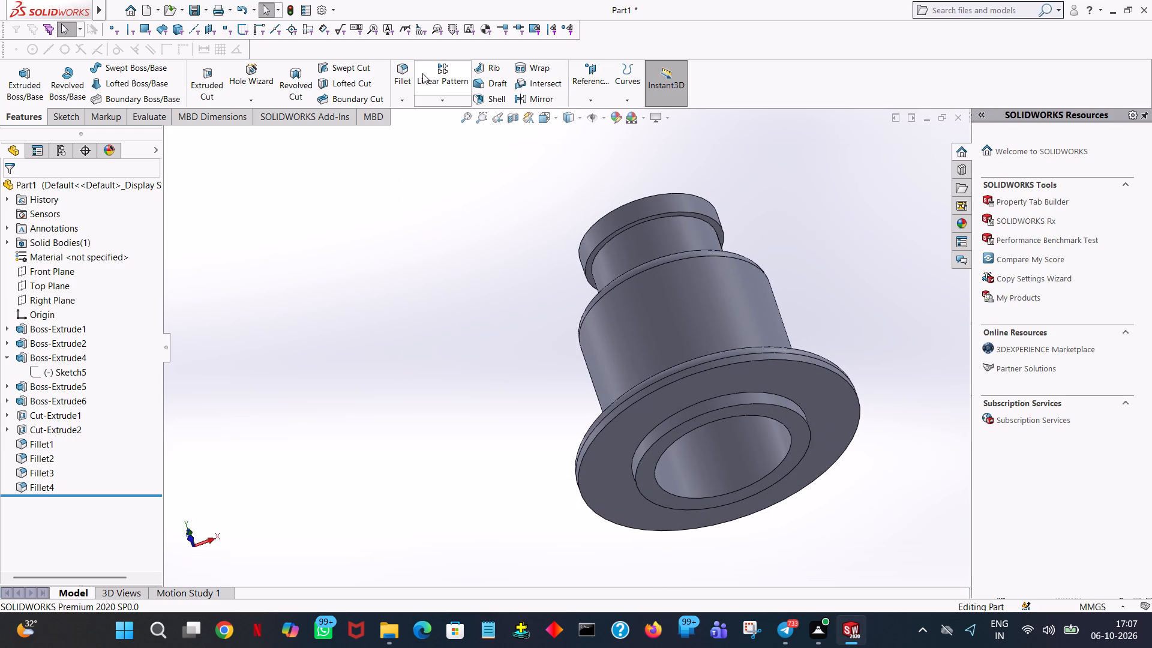
{"action": "left_click", "coordinate": [410, 73]}
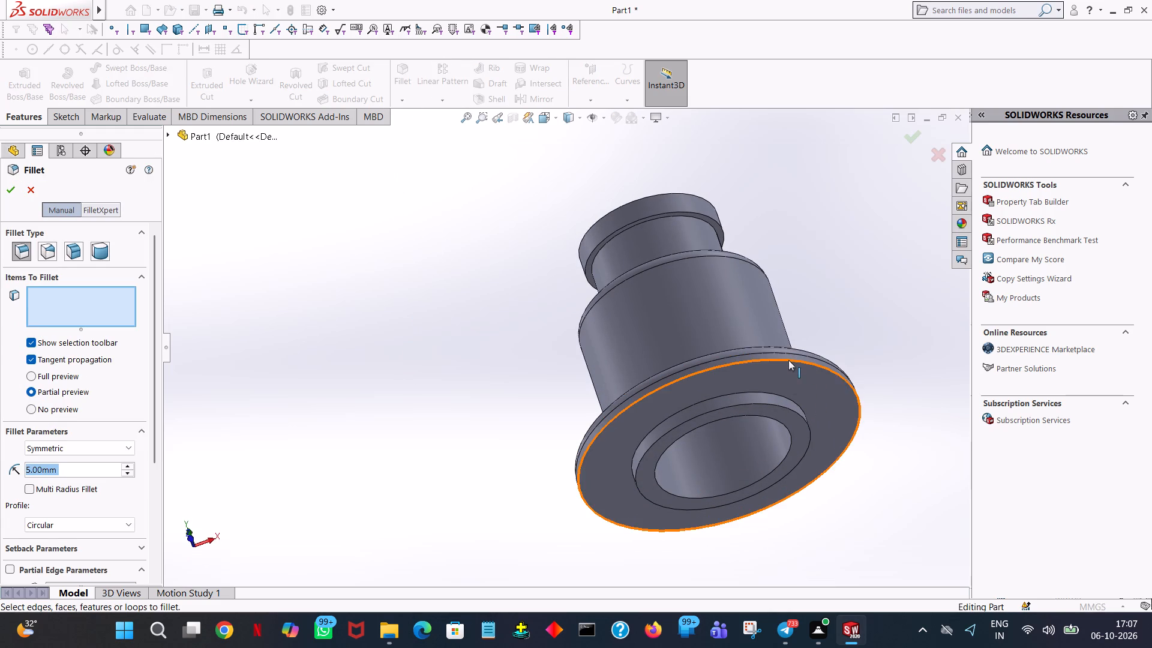
{"action": "left_click", "coordinate": [788, 360]}
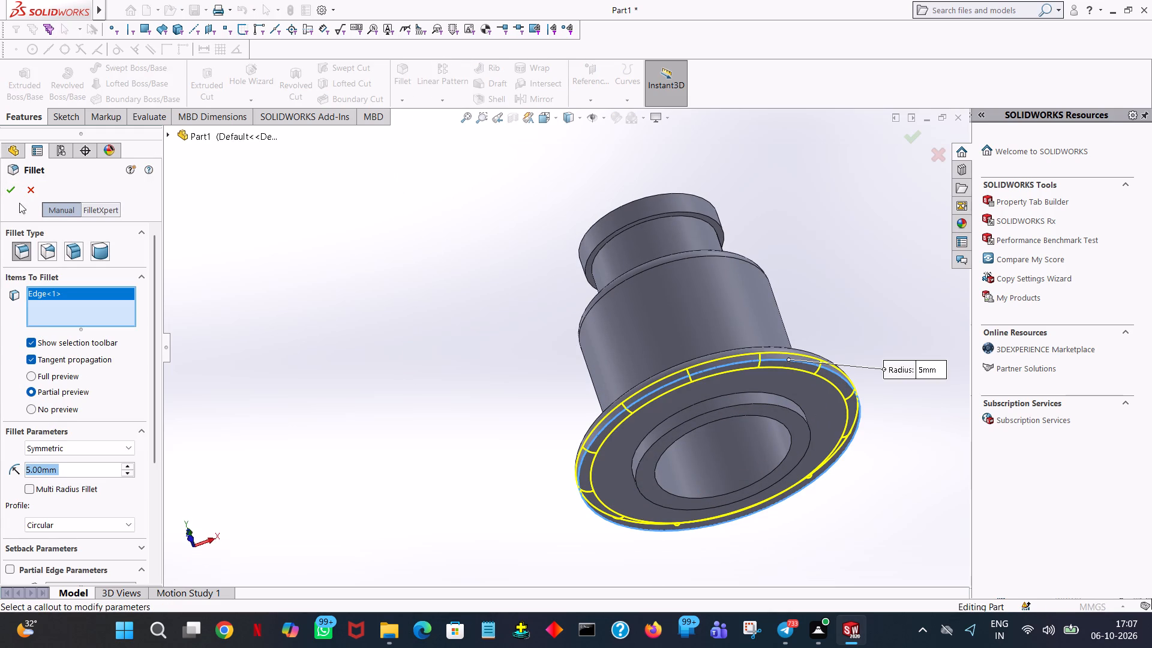
{"action": "left_click", "coordinate": [14, 193]}
{"action": "left_click", "coordinate": [488, 269]}
Fillet the edge where the underside boss meets the flange's bottom face with a 2 mm radius.
{"action": "middle_click_drag", "start_coordinate": [520, 291], "coordinate": [523, 415]}
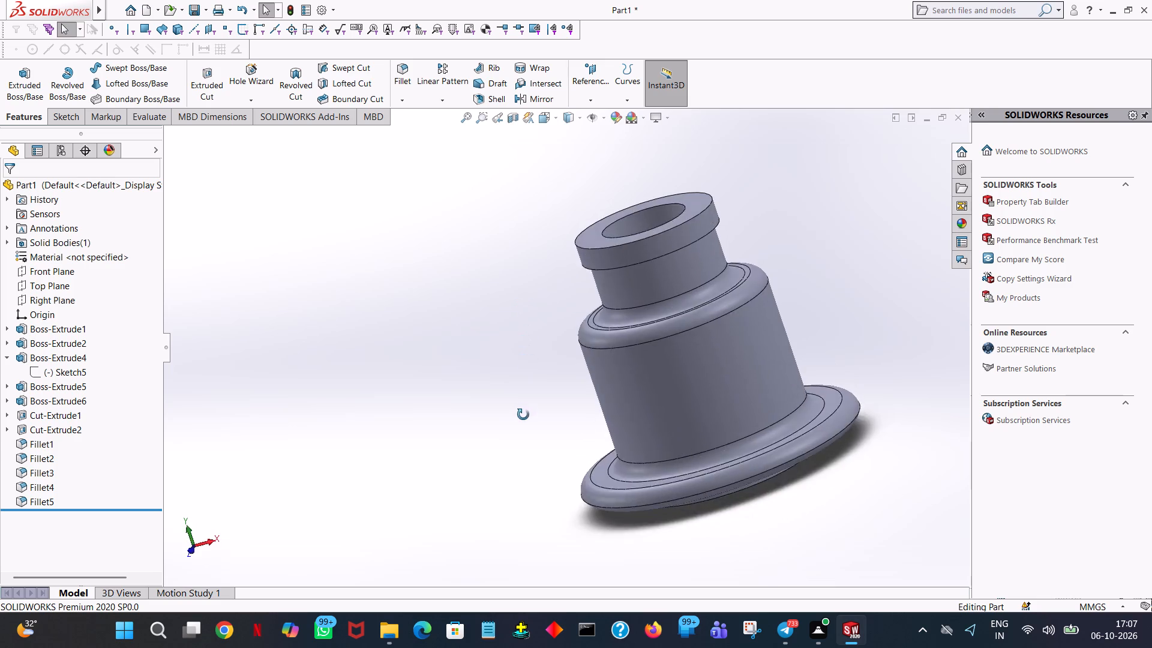
{"action": "middle_click_drag", "start_coordinate": [523, 415], "coordinate": [467, 324]}
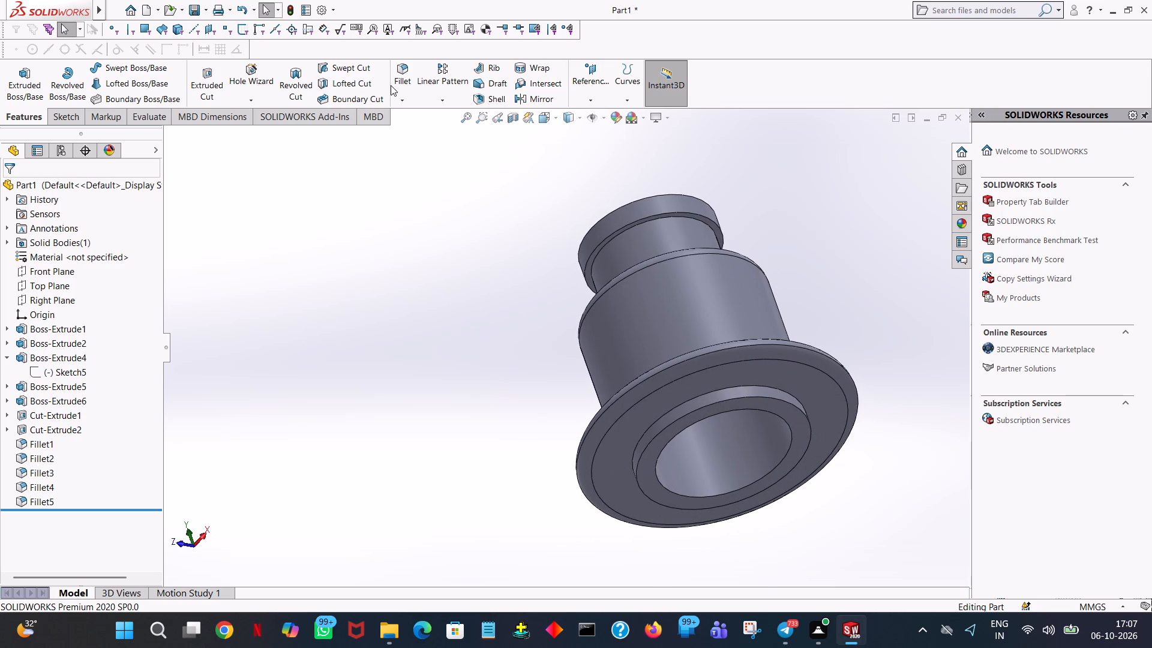
{"action": "left_click", "coordinate": [400, 67]}
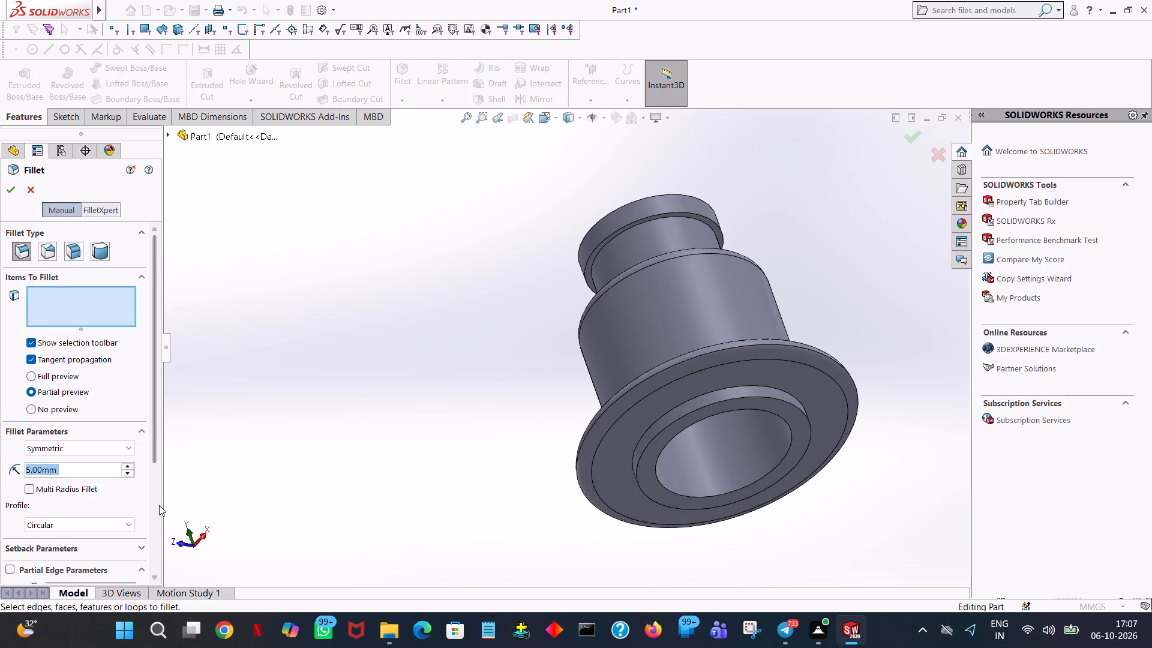
{"action": "key", "text": "2"}
{"action": "left_click", "coordinate": [377, 376]}
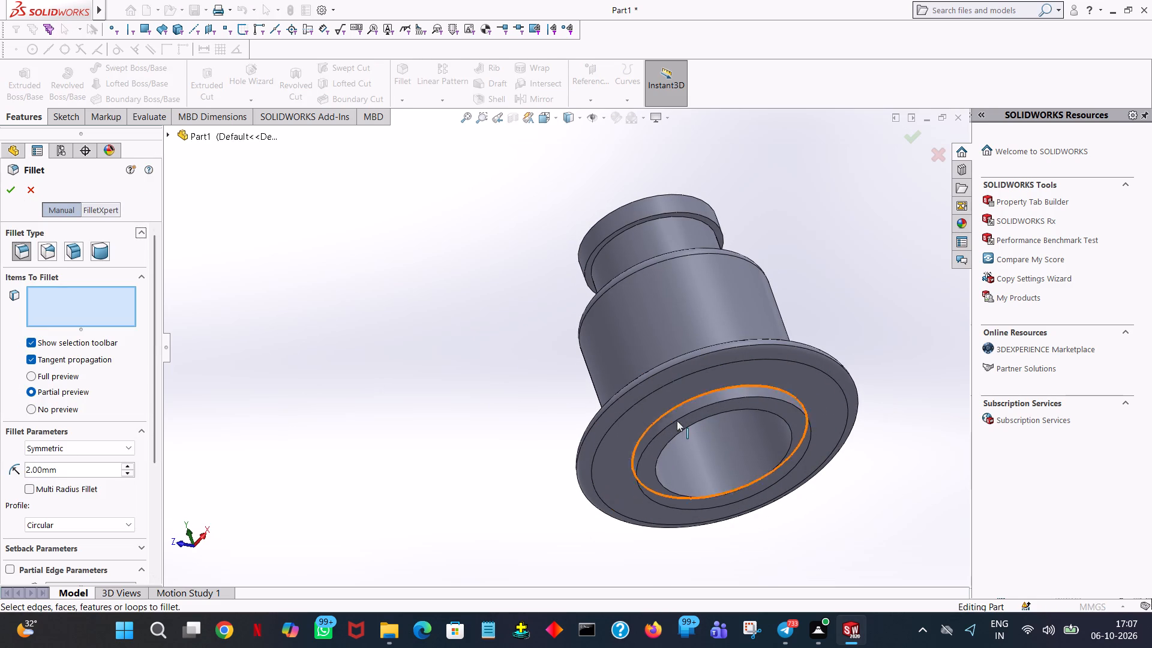
{"action": "left_click", "coordinate": [729, 386]}
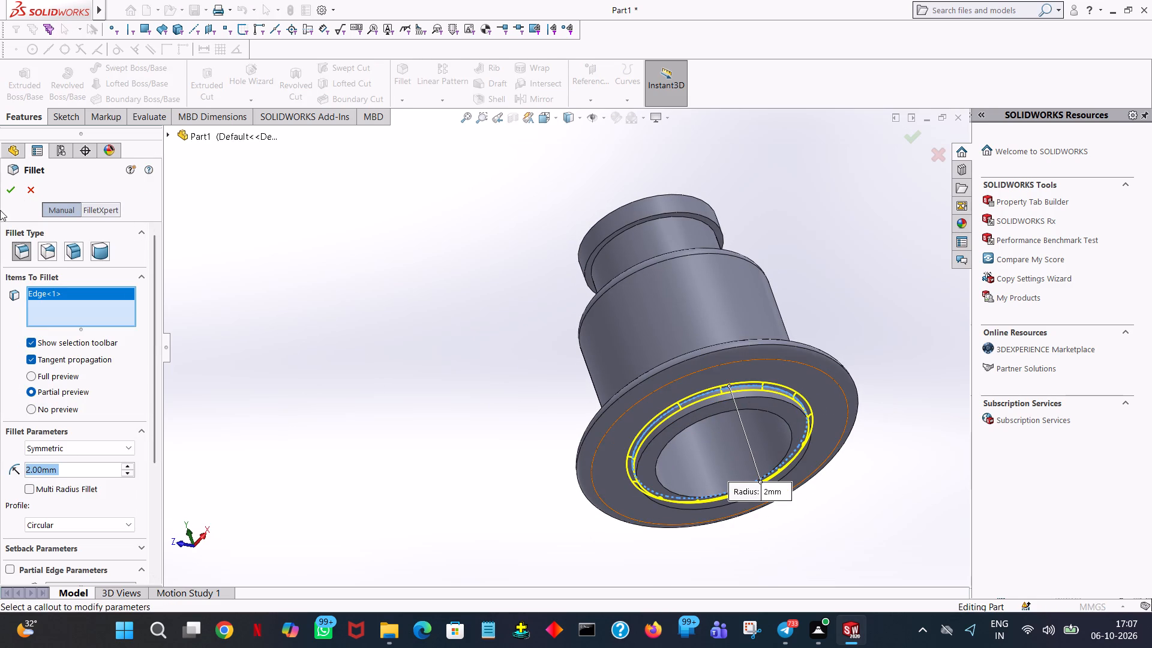
{"action": "left_click", "coordinate": [11, 184]}
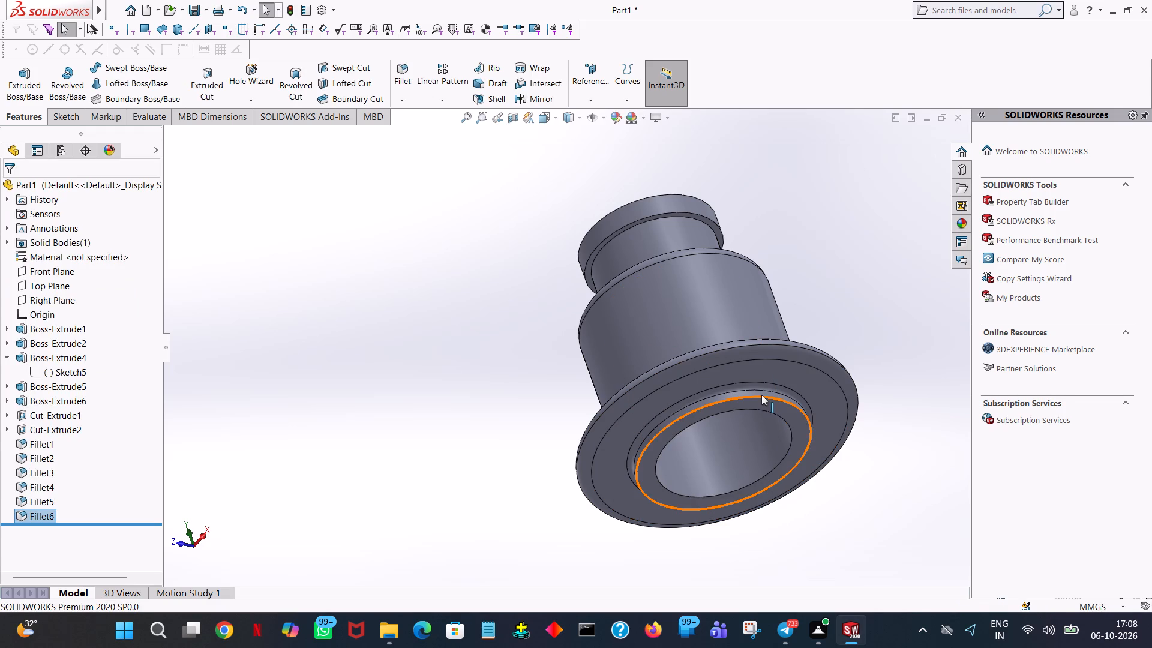
Round the outer rim edge of the underside boss with a 2 mm radius fillet.
{"action": "left_click", "coordinate": [761, 395]}
{"action": "left_click", "coordinate": [505, 305]}
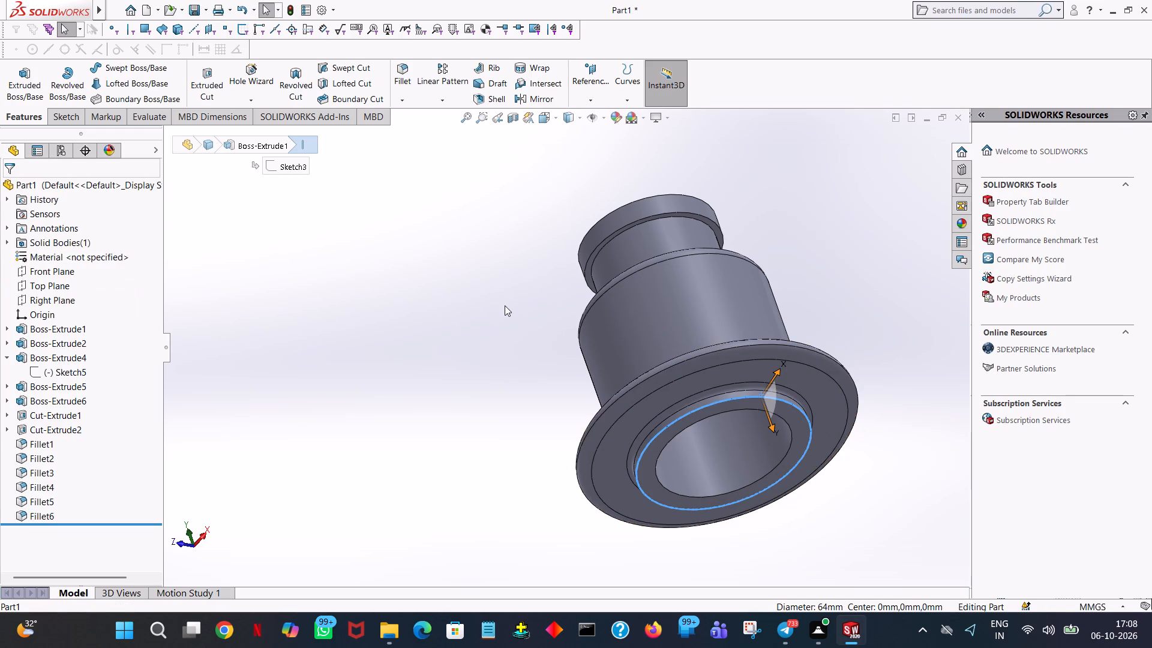
{"action": "scroll", "coordinate": [752, 401], "scroll_direction": "down", "scroll_amount": 5, "text": "ctrl"}
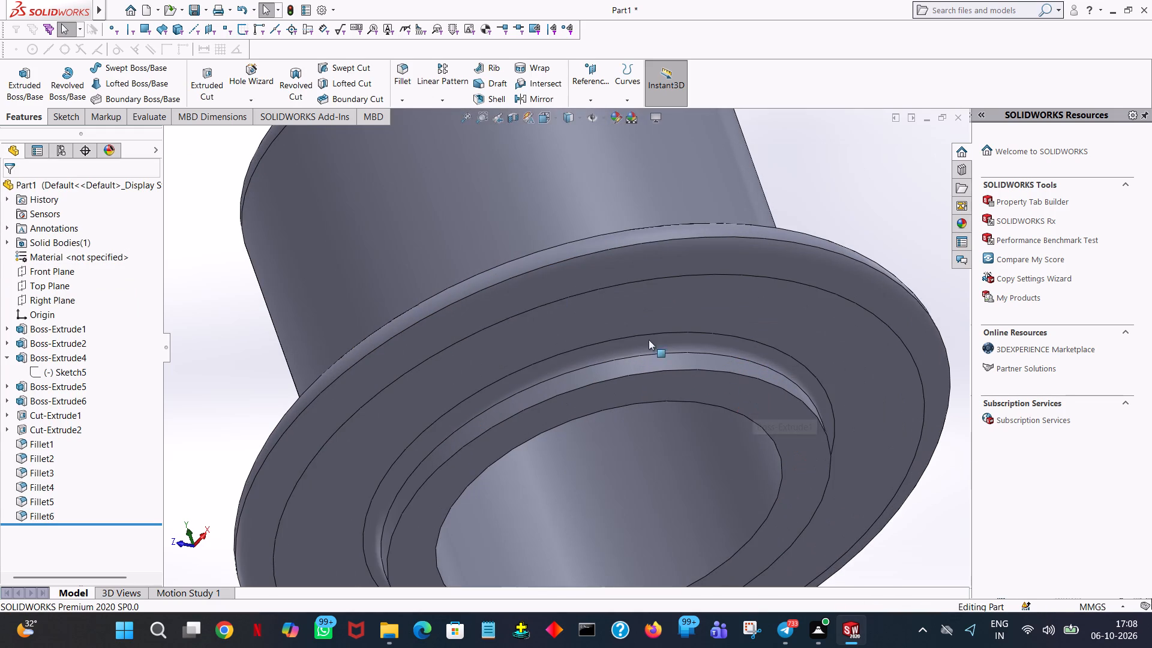
{"action": "left_click", "coordinate": [411, 76]}
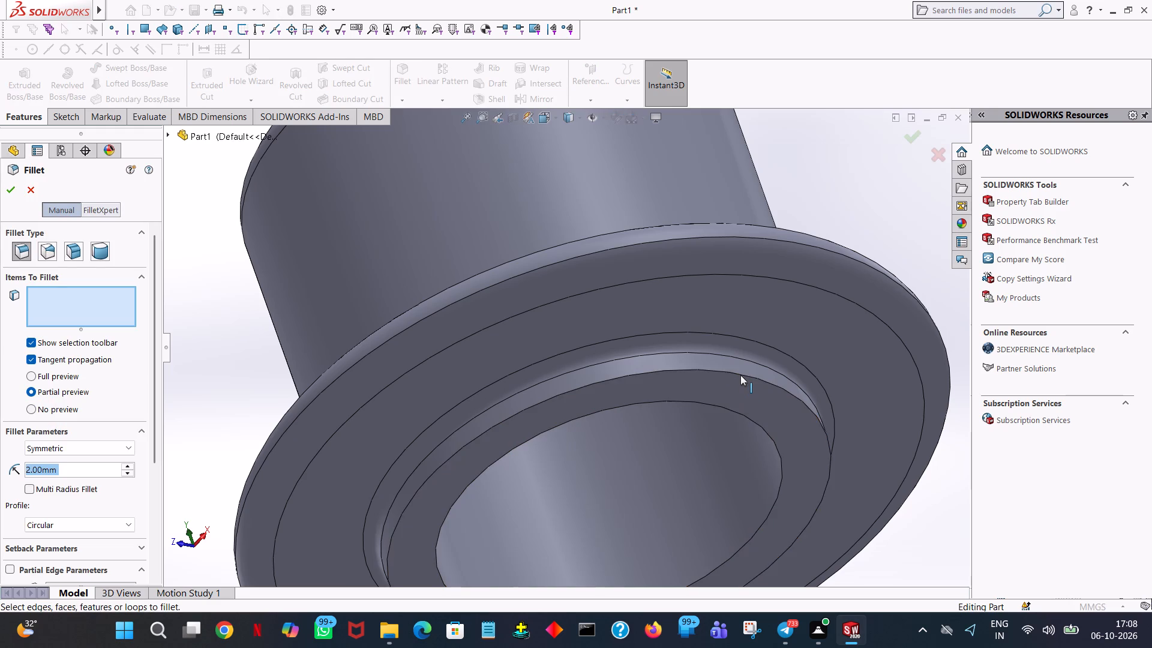
{"action": "left_click", "coordinate": [740, 375]}
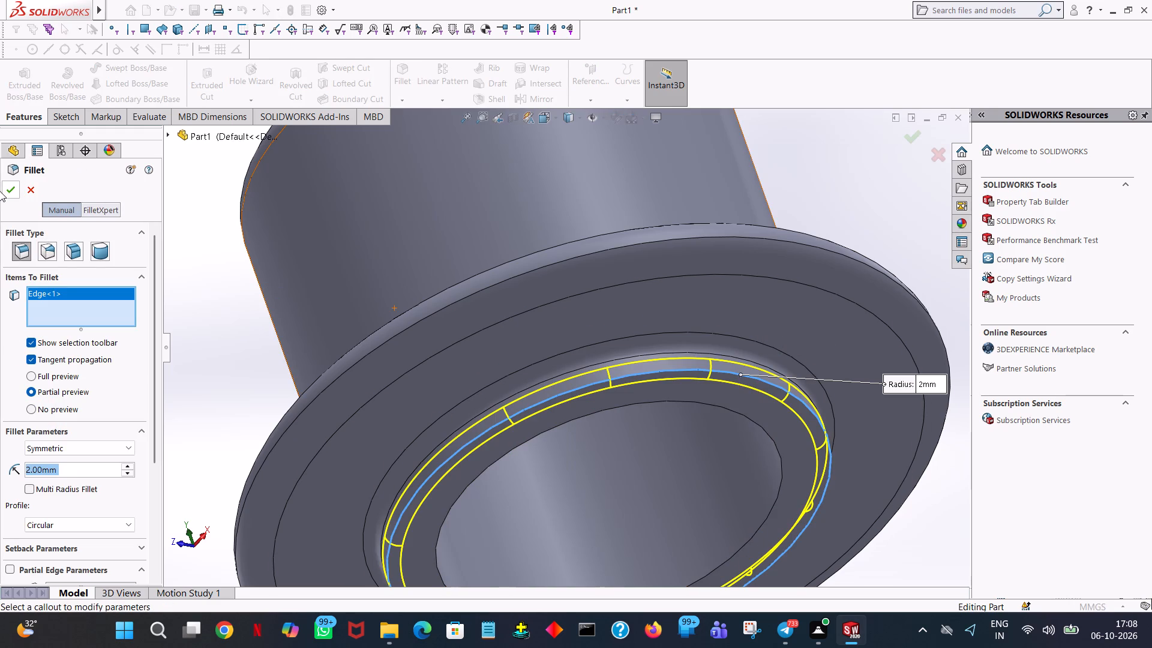
{"action": "left_click", "coordinate": [7, 187]}
Fillet the edge of the hole in the uppermost disc's top face with a 2 mm radius.
{"action": "scroll", "coordinate": [1018, 482], "scroll_direction": "down", "scroll_amount": 2, "text": "ctrl"}
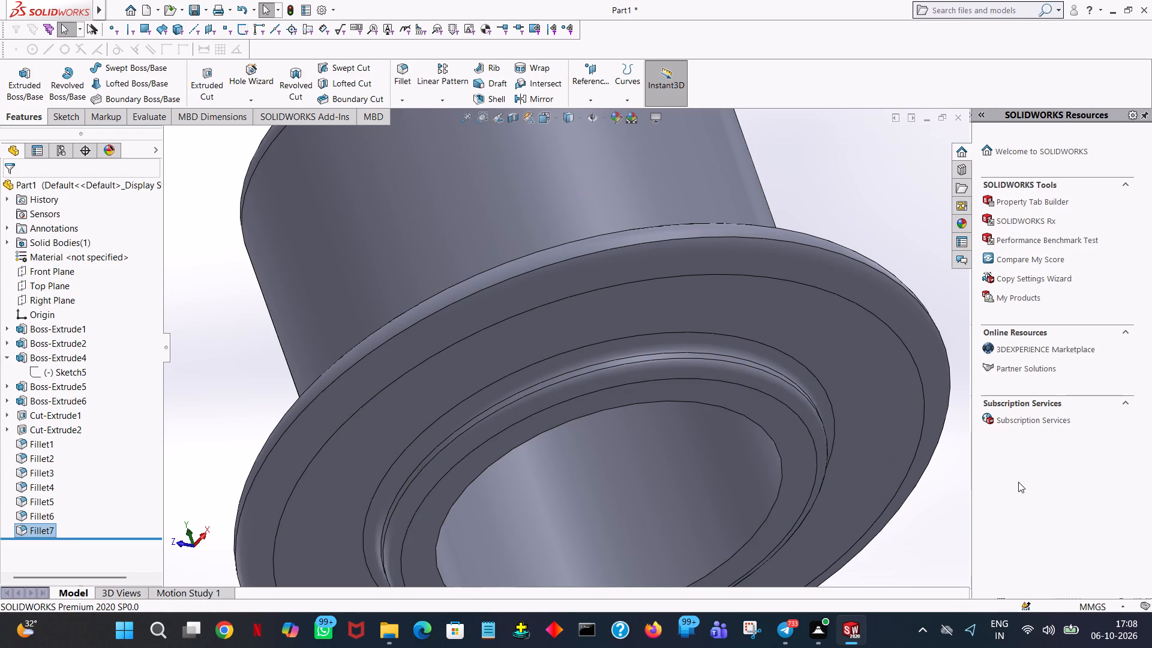
{"action": "scroll", "coordinate": [1018, 482], "scroll_direction": "down", "scroll_amount": 2, "text": "ctrl"}
{"action": "scroll", "coordinate": [793, 485], "scroll_direction": "down", "scroll_amount": 5, "text": "ctrl"}
{"action": "scroll", "coordinate": [751, 482], "scroll_direction": "up", "scroll_amount": 10, "text": "ctrl"}
{"action": "middle_click_drag", "start_coordinate": [730, 440], "coordinate": [777, 578]}
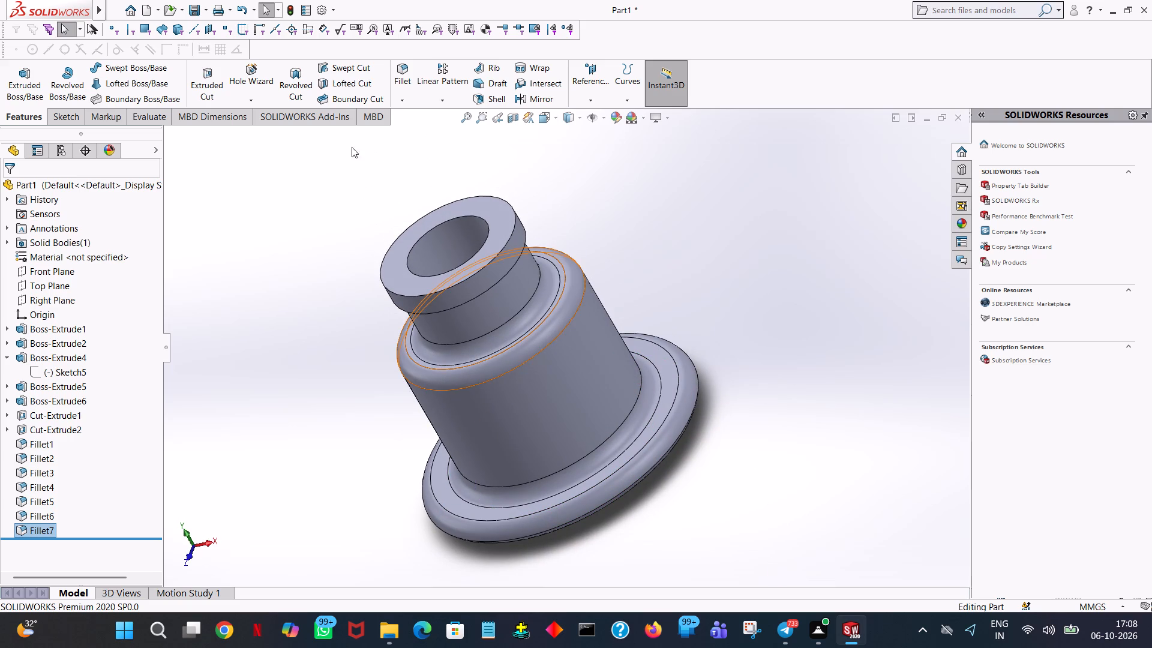
{"action": "left_click", "coordinate": [413, 83]}
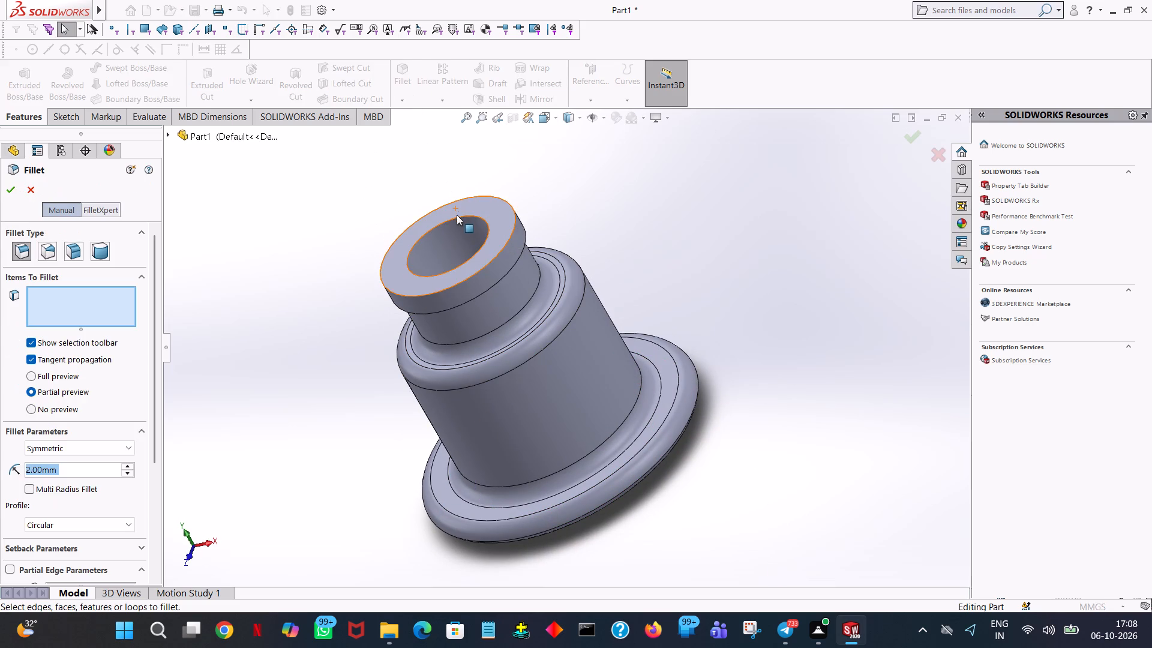
{"action": "left_click", "coordinate": [457, 218]}
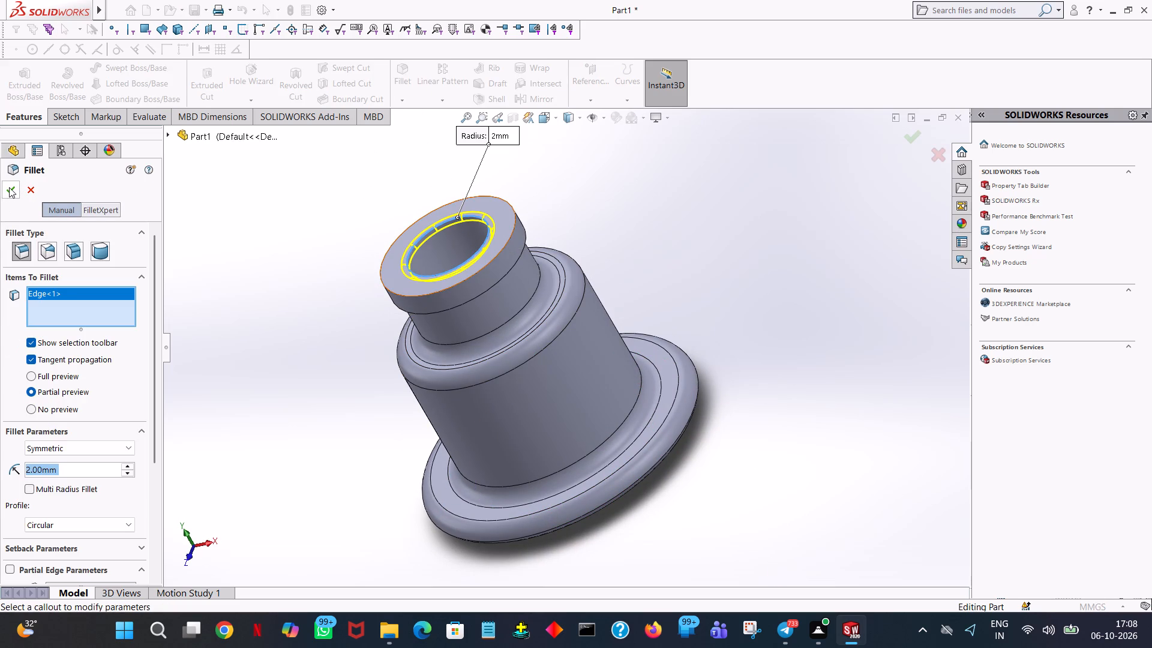
{"action": "left_click", "coordinate": [9, 187]}
{"action": "left_click", "coordinate": [521, 178]}
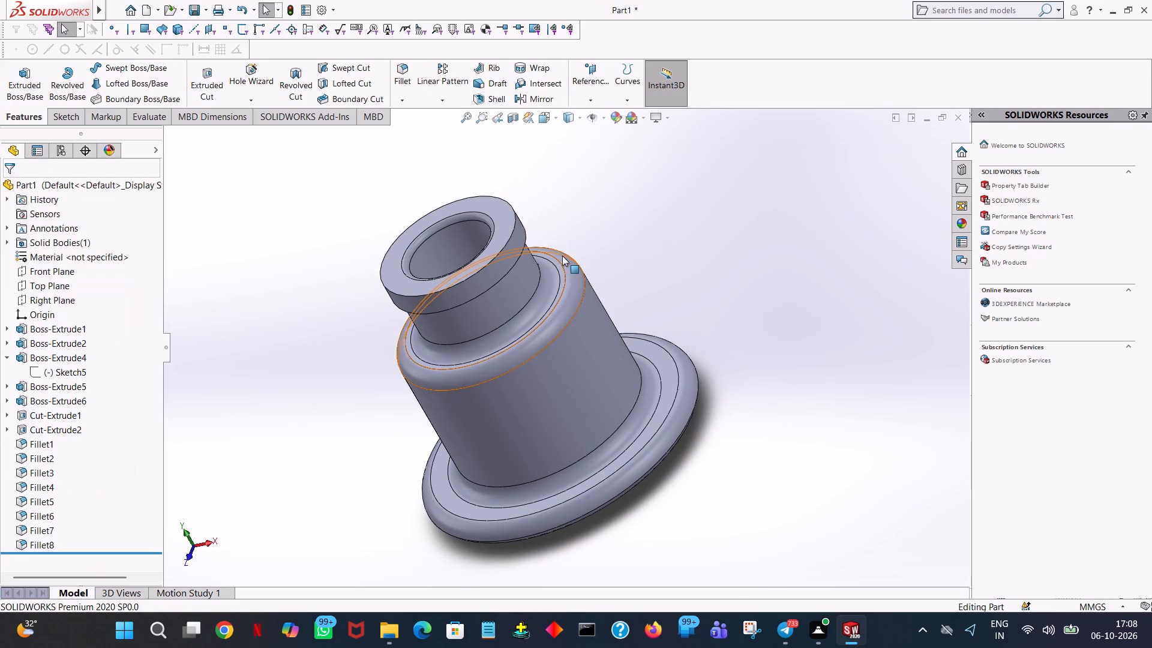
Round the upper outer edge of the uppermost disc with a 2 mm radius fillet.
{"action": "middle_click_drag", "start_coordinate": [562, 256], "coordinate": [474, 317]}
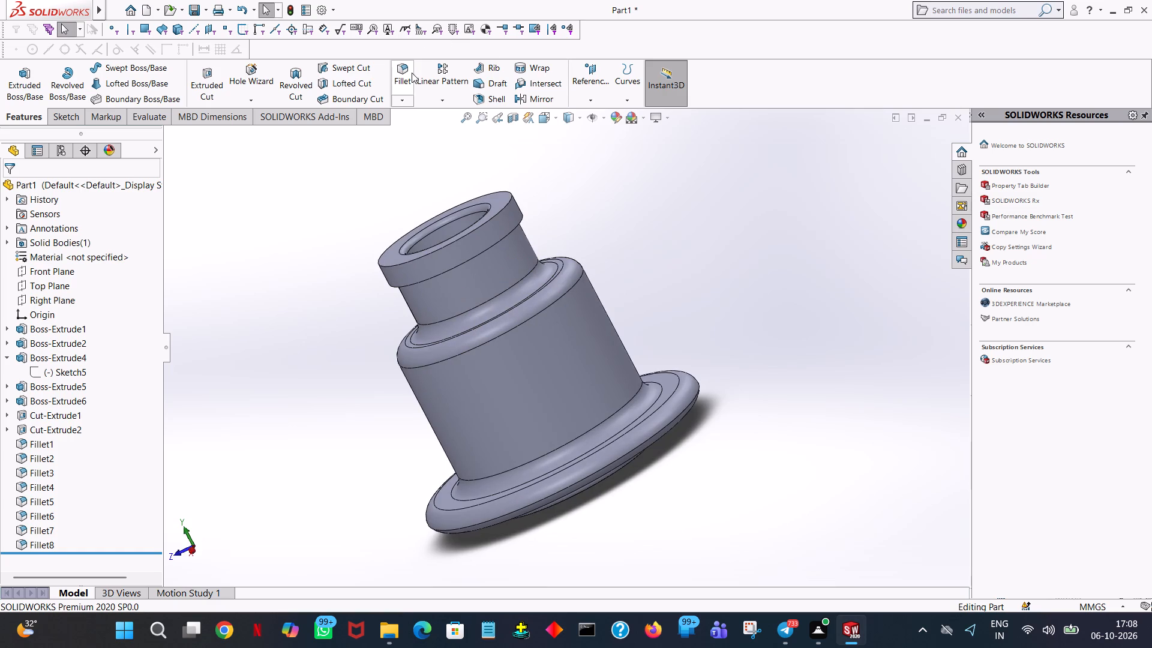
{"action": "left_click", "coordinate": [412, 73]}
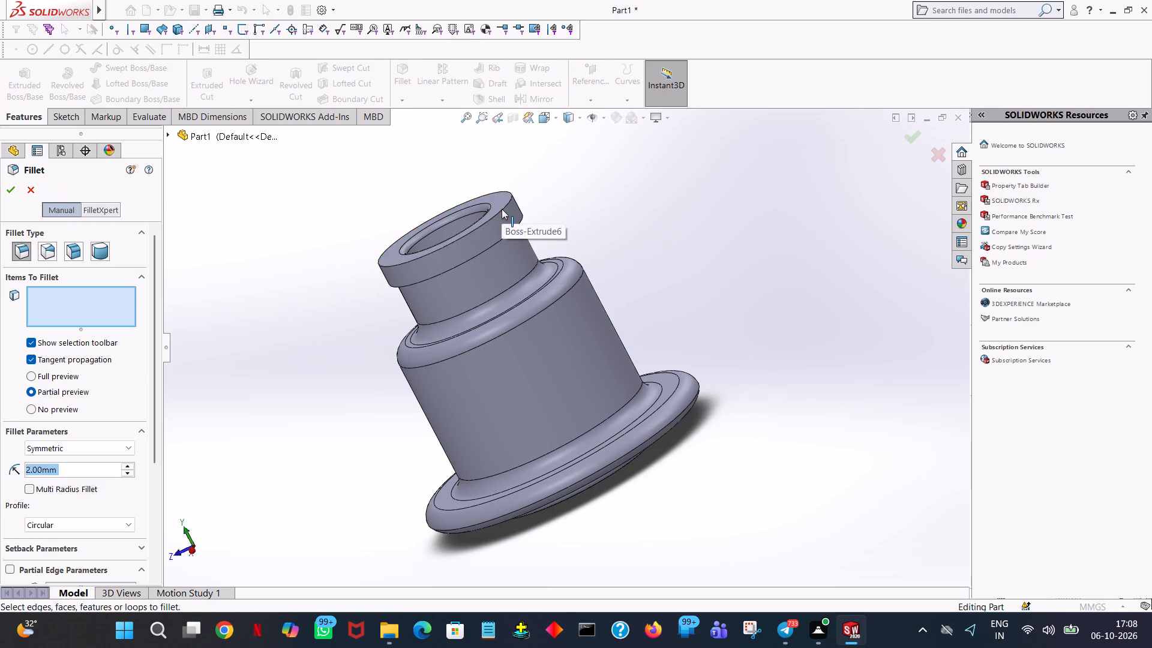
{"action": "left_click", "coordinate": [502, 209]}
{"action": "left_click", "coordinate": [2, 189]}
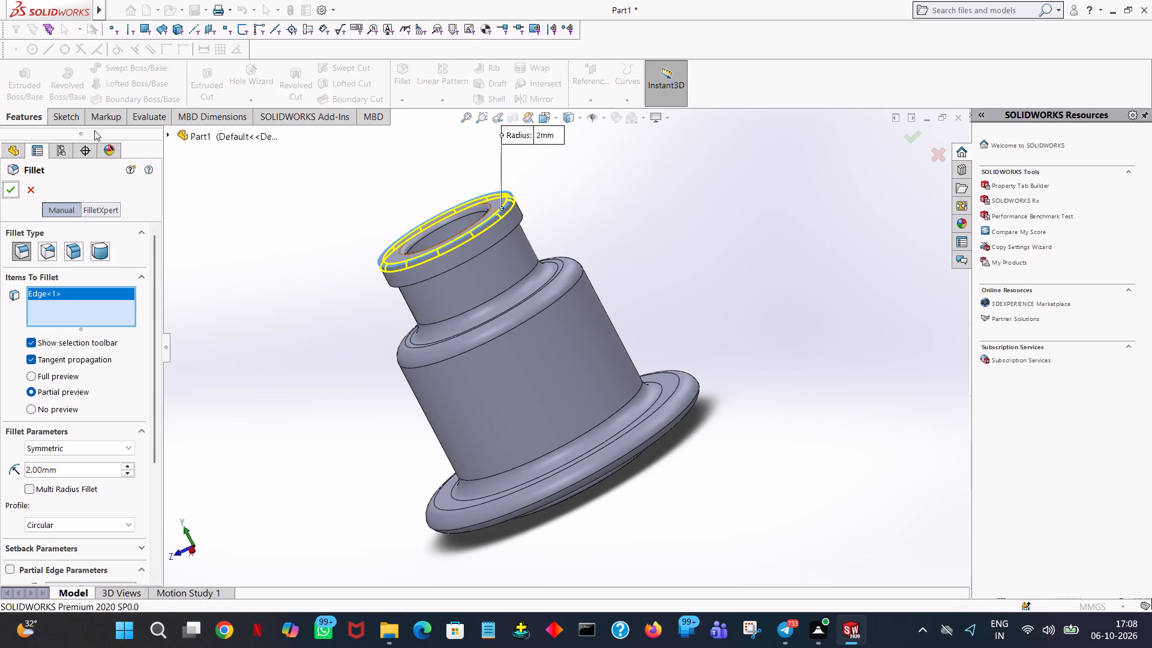
Round the lower outer edge of the uppermost disc with a 2 mm radius fillet.
{"action": "left_click", "coordinate": [401, 75]}
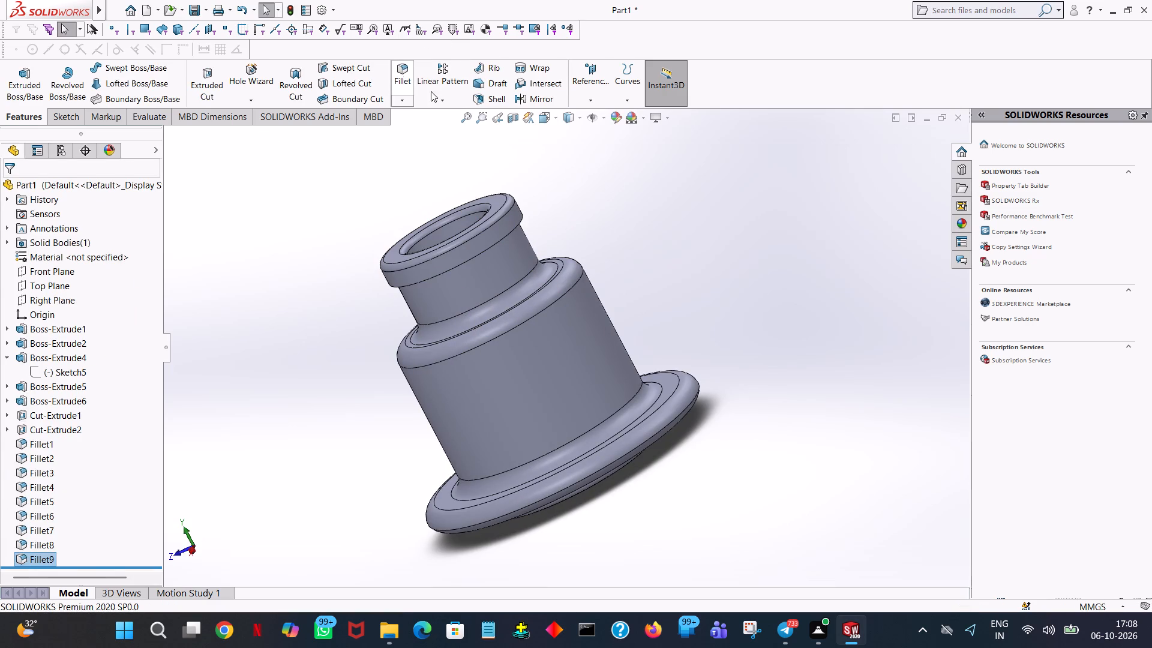
{"action": "left_click", "coordinate": [521, 220]}
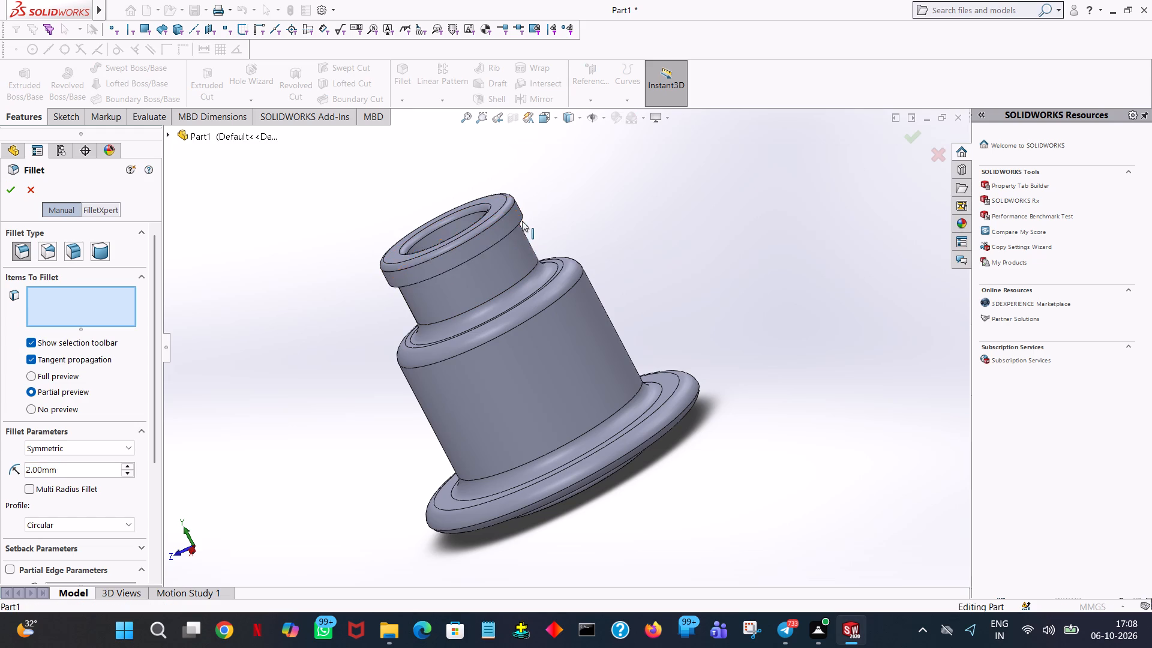
{"action": "left_click", "coordinate": [12, 194]}
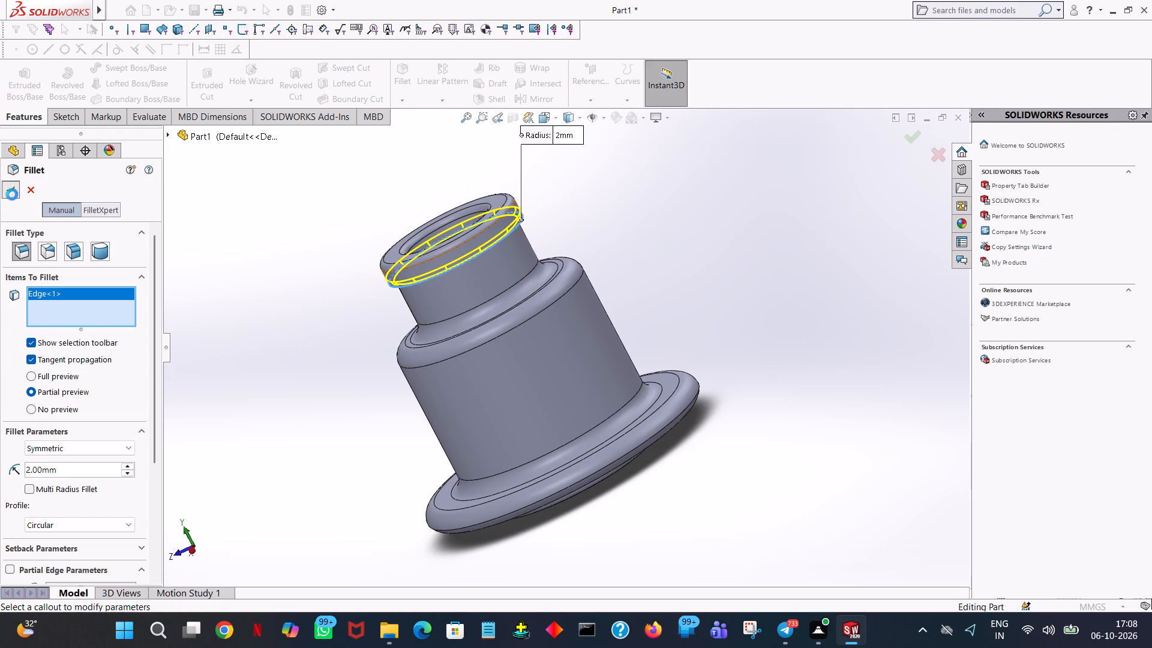
{"action": "left_click", "coordinate": [611, 255]}
Change the appearance of the whole part to grey from the standard colour swatches.
{"action": "middle_click_drag", "start_coordinate": [611, 255], "coordinate": [589, 216]}
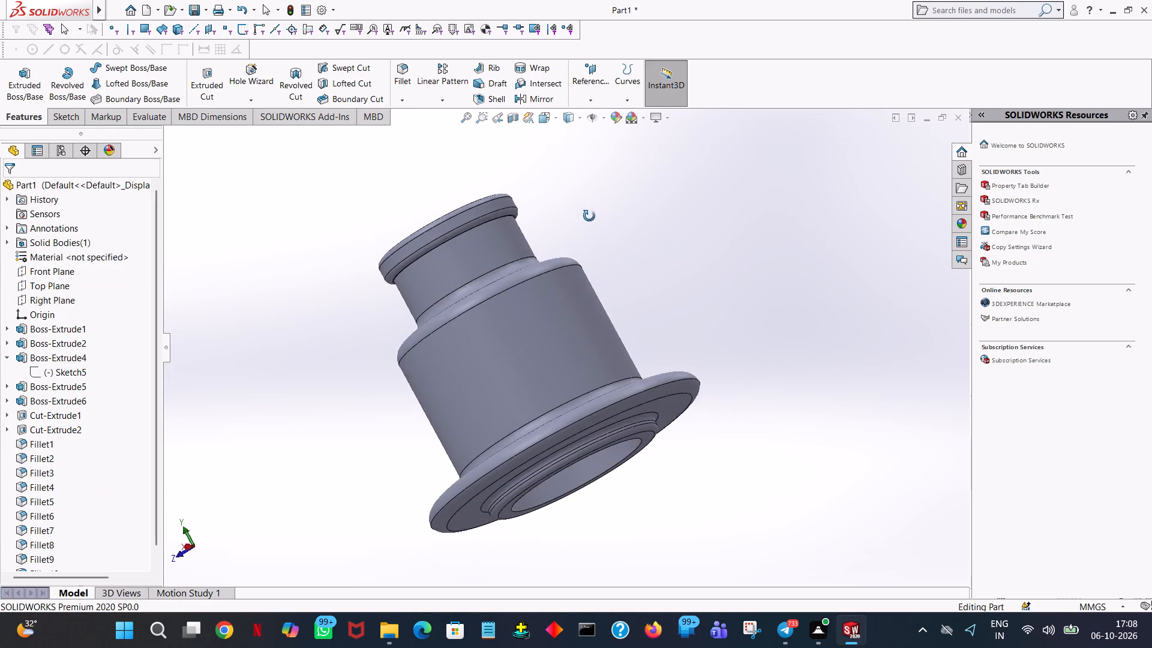
{"action": "middle_click_drag", "start_coordinate": [589, 216], "coordinate": [910, 338]}
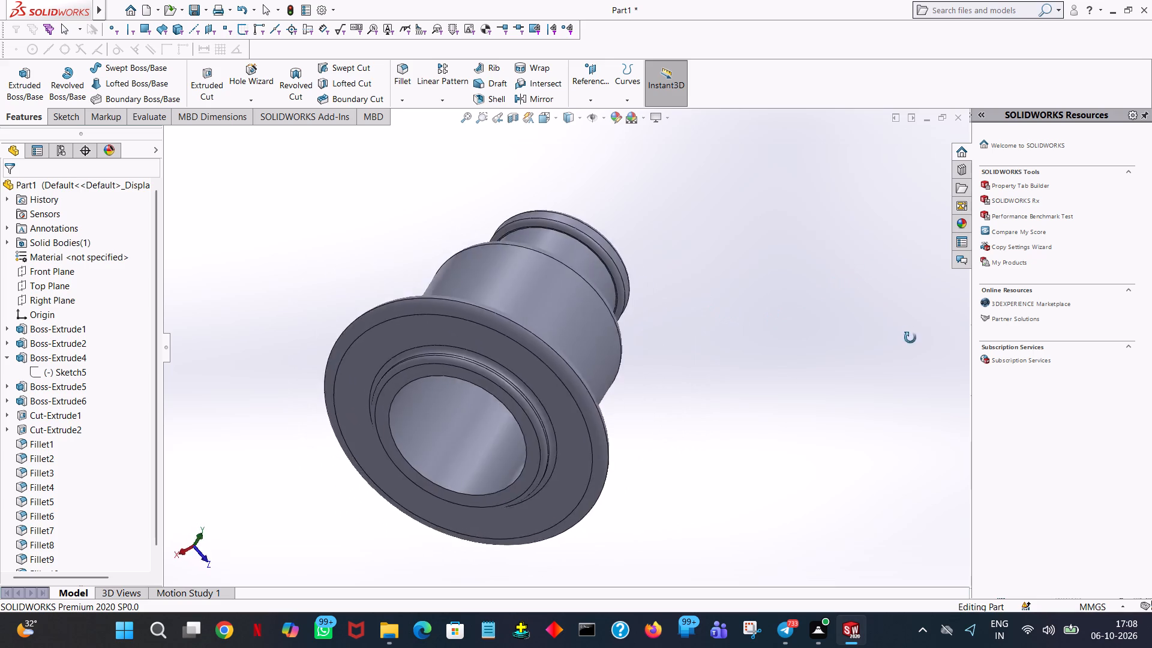
{"action": "middle_click_drag", "start_coordinate": [910, 338], "coordinate": [697, 488]}
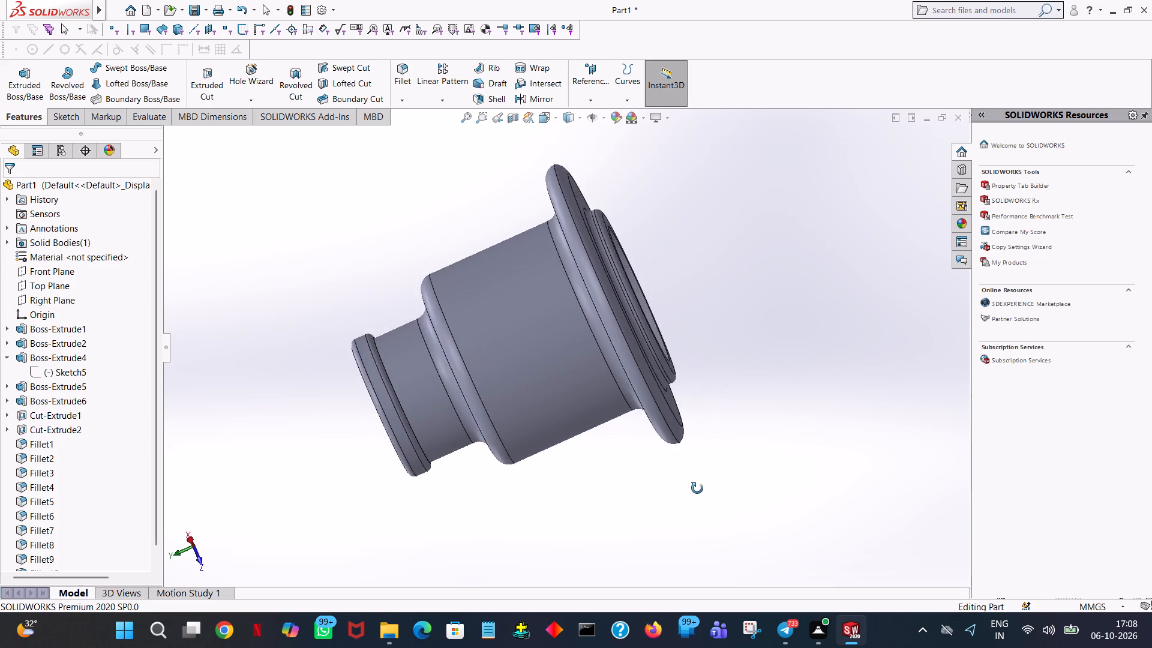
{"action": "middle_click_drag", "start_coordinate": [697, 488], "coordinate": [793, 369]}
{"action": "middle_click_drag", "start_coordinate": [797, 371], "coordinate": [880, 293]}
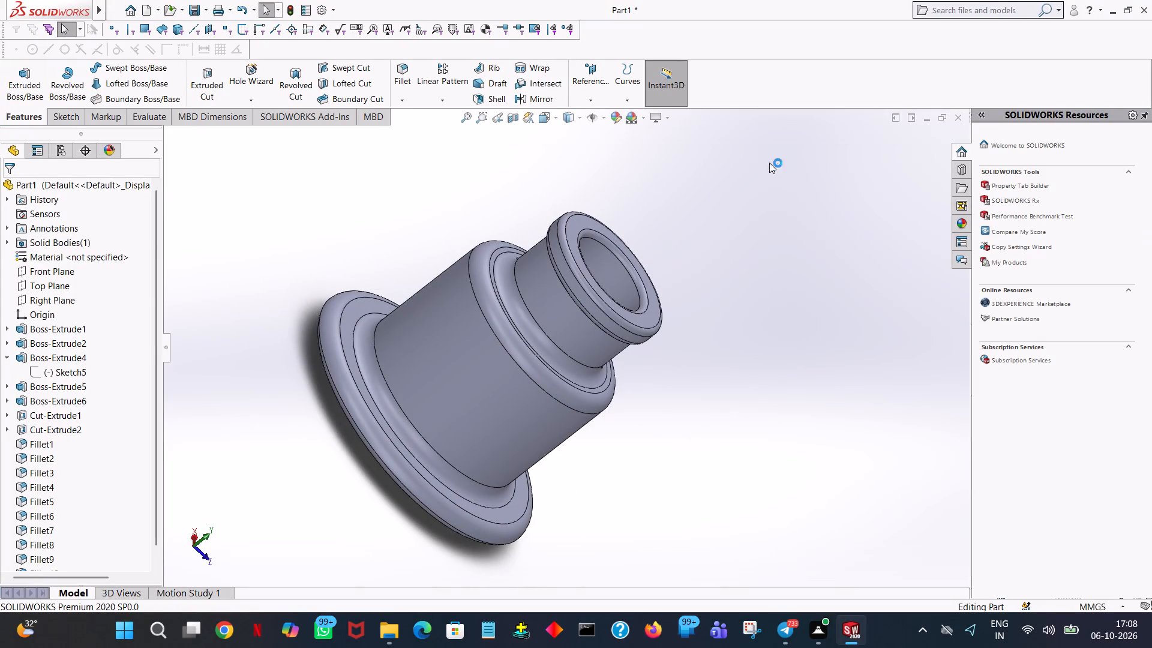
{"action": "middle_click_drag", "start_coordinate": [737, 268], "coordinate": [636, 155]}
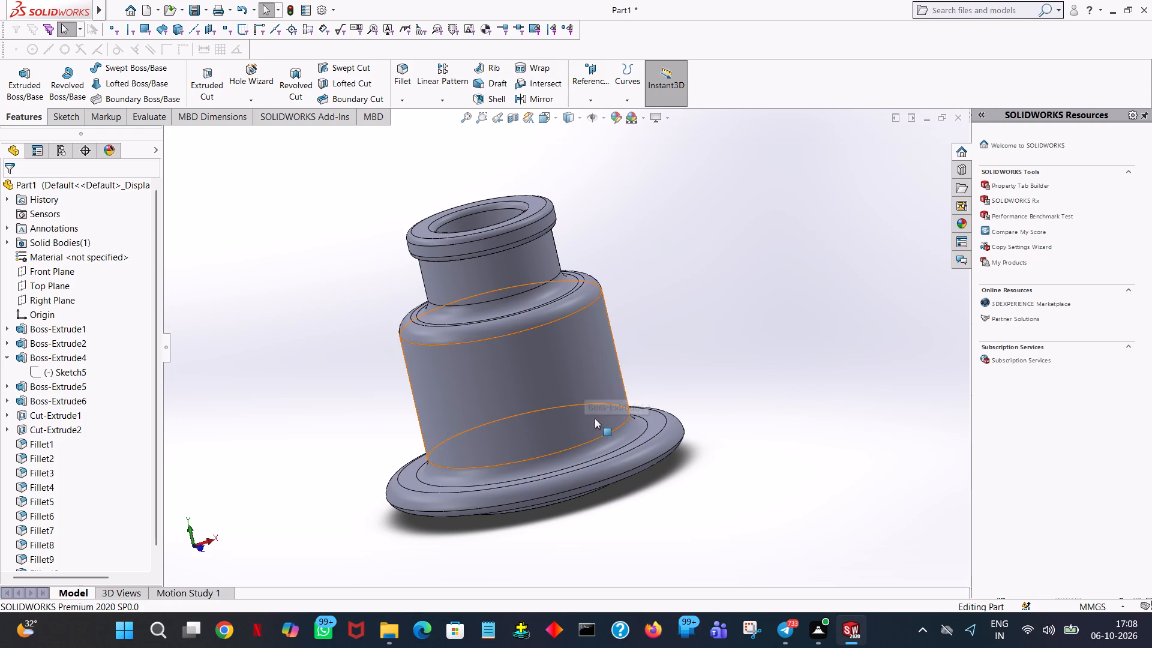
{"action": "left_click", "coordinate": [579, 377]}
{"action": "right_click", "coordinate": [579, 377]}
{"action": "left_click", "coordinate": [682, 316]}
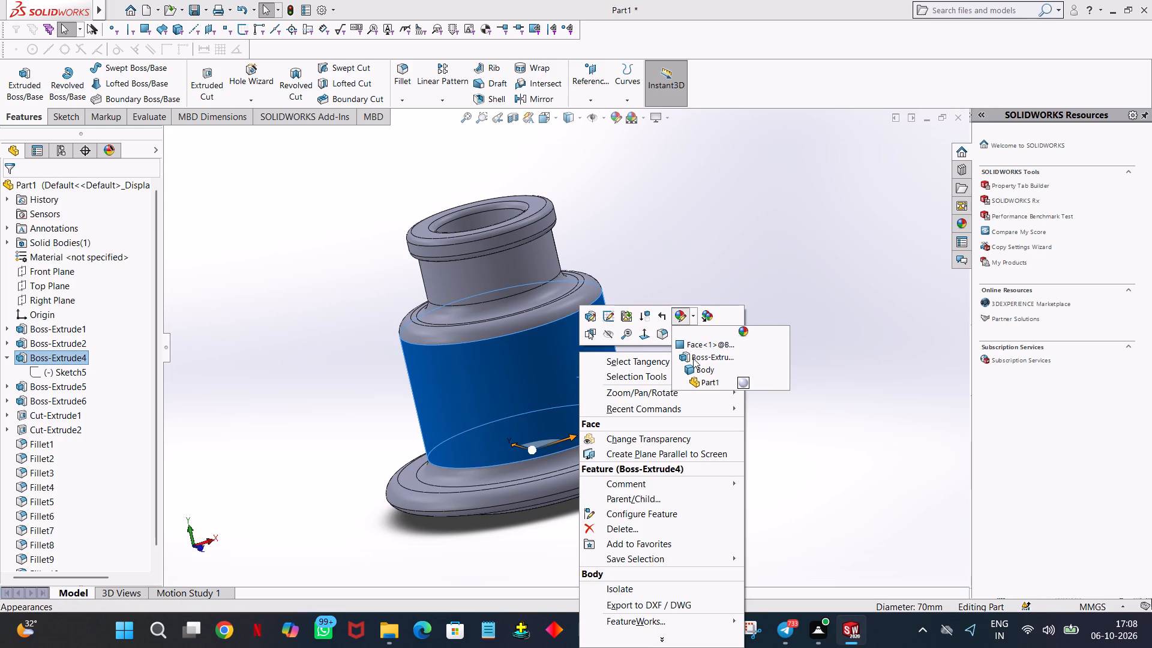
{"action": "left_click", "coordinate": [718, 383]}
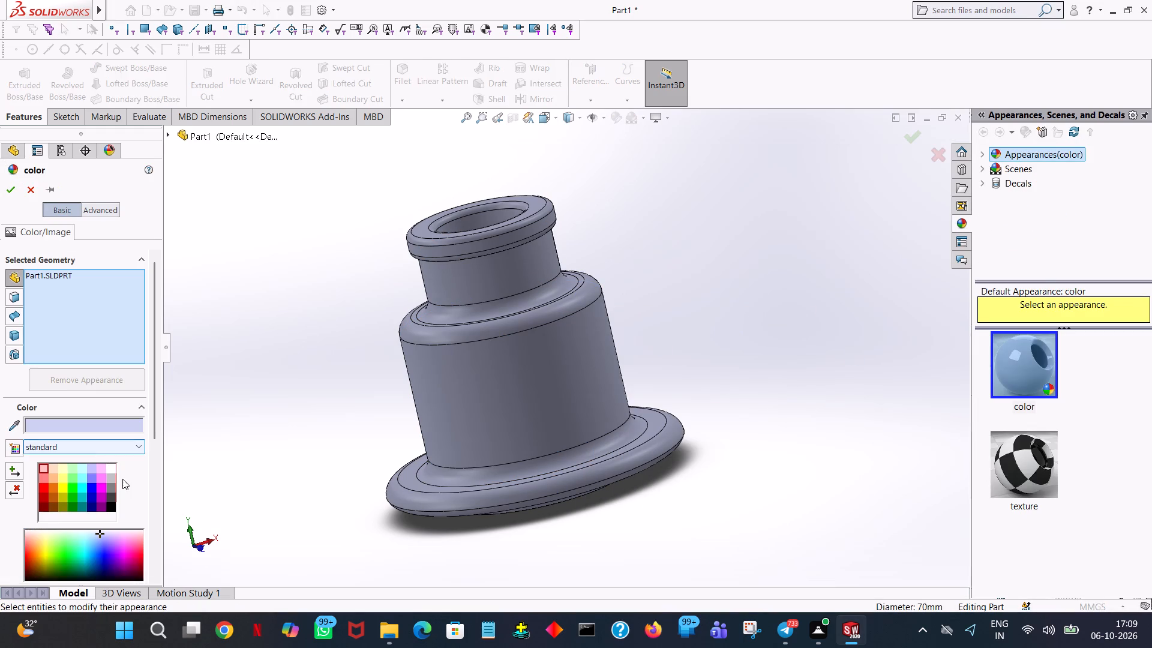
{"action": "left_click", "coordinate": [114, 488]}
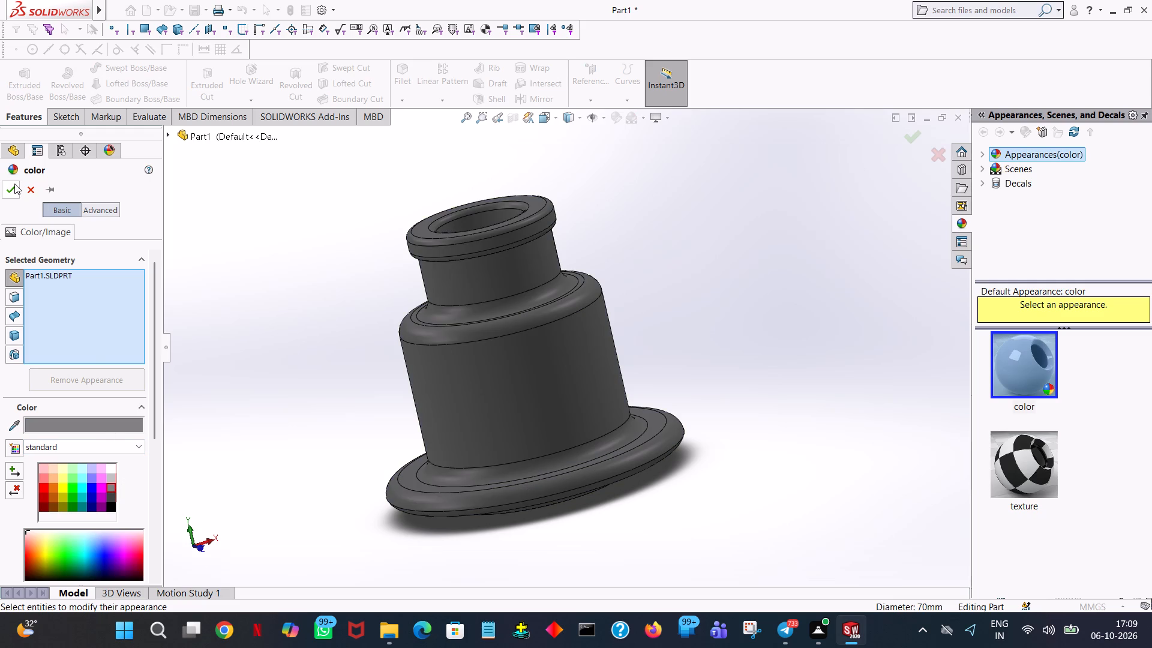
{"action": "left_click", "coordinate": [14, 185]}
{"action": "left_click", "coordinate": [830, 298]}
Save the part as "flaged housing" in SOLIDWORKS Part format in the fuji new design folder.
{"action": "middle_click_drag", "start_coordinate": [831, 295], "coordinate": [859, 467]}
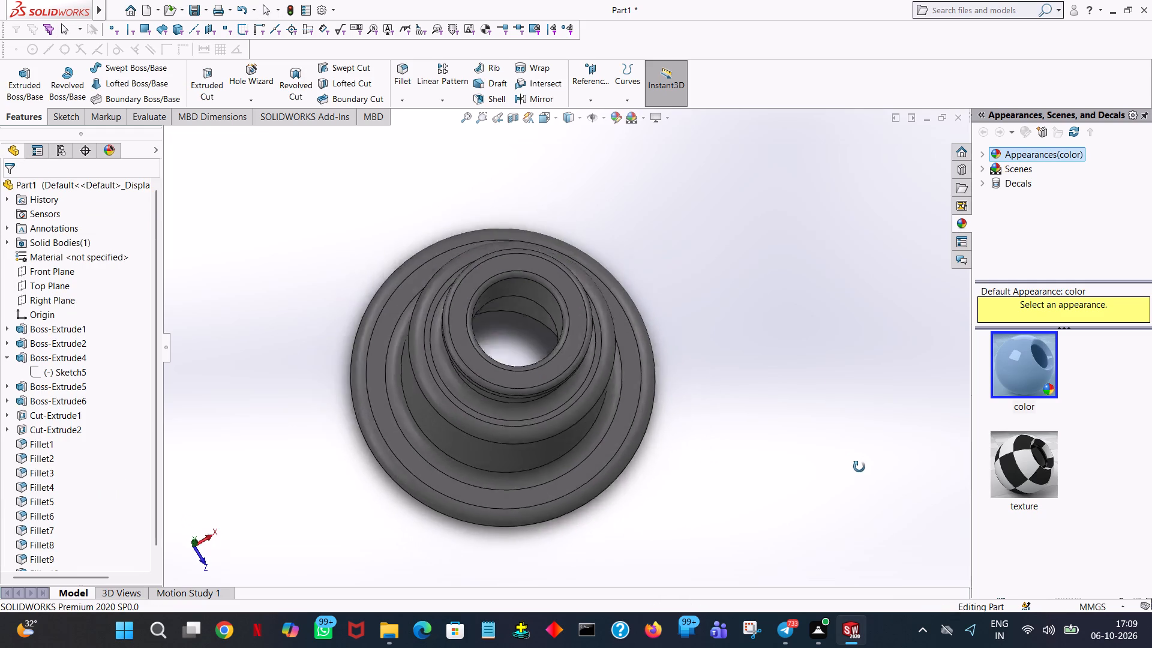
{"action": "middle_click_drag", "start_coordinate": [859, 467], "coordinate": [881, 247]}
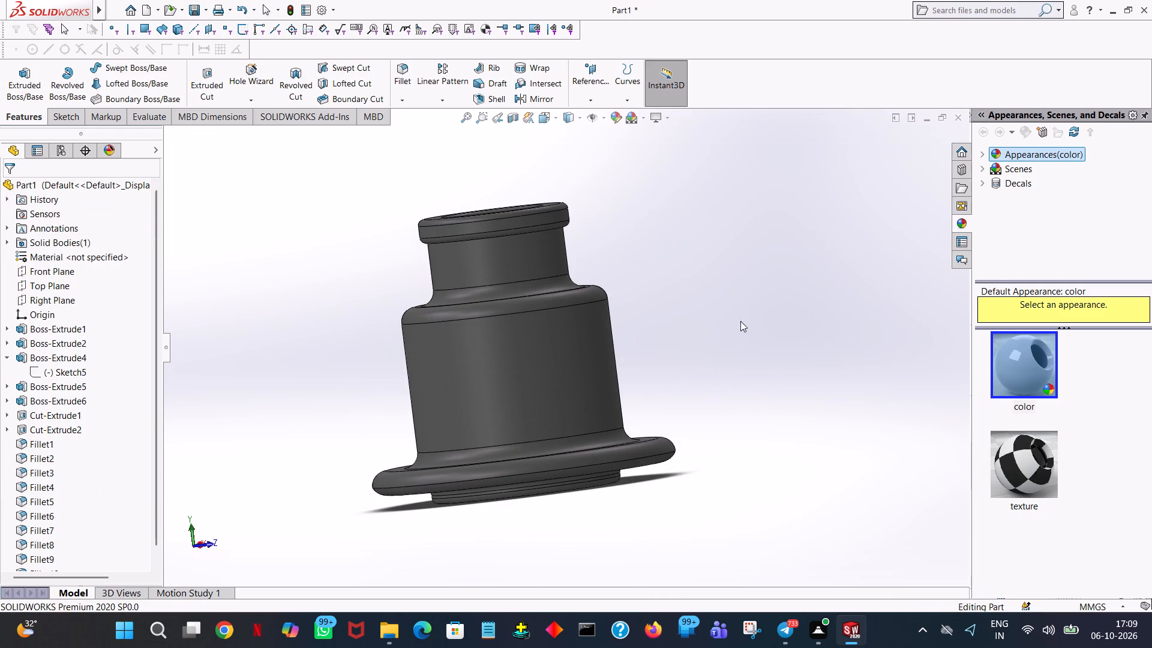
{"action": "middle_click_drag", "start_coordinate": [730, 332], "coordinate": [851, 289]}
{"action": "middle_click_drag", "start_coordinate": [848, 311], "coordinate": [836, 411]}
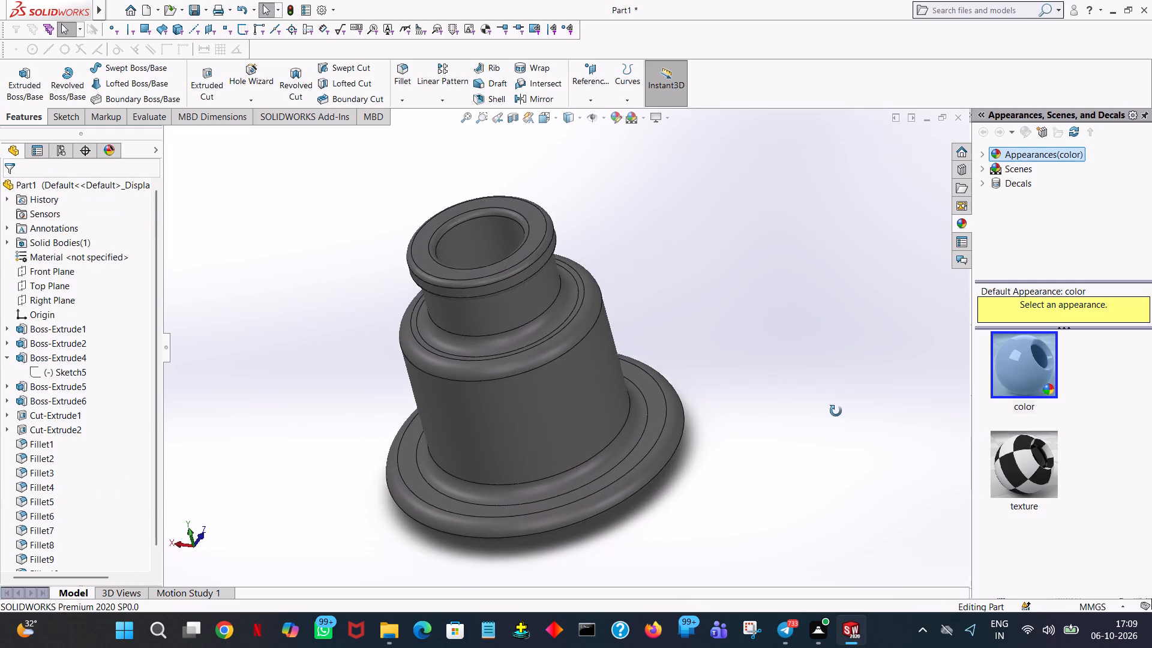
{"action": "middle_click_drag", "start_coordinate": [836, 411], "coordinate": [785, 526]}
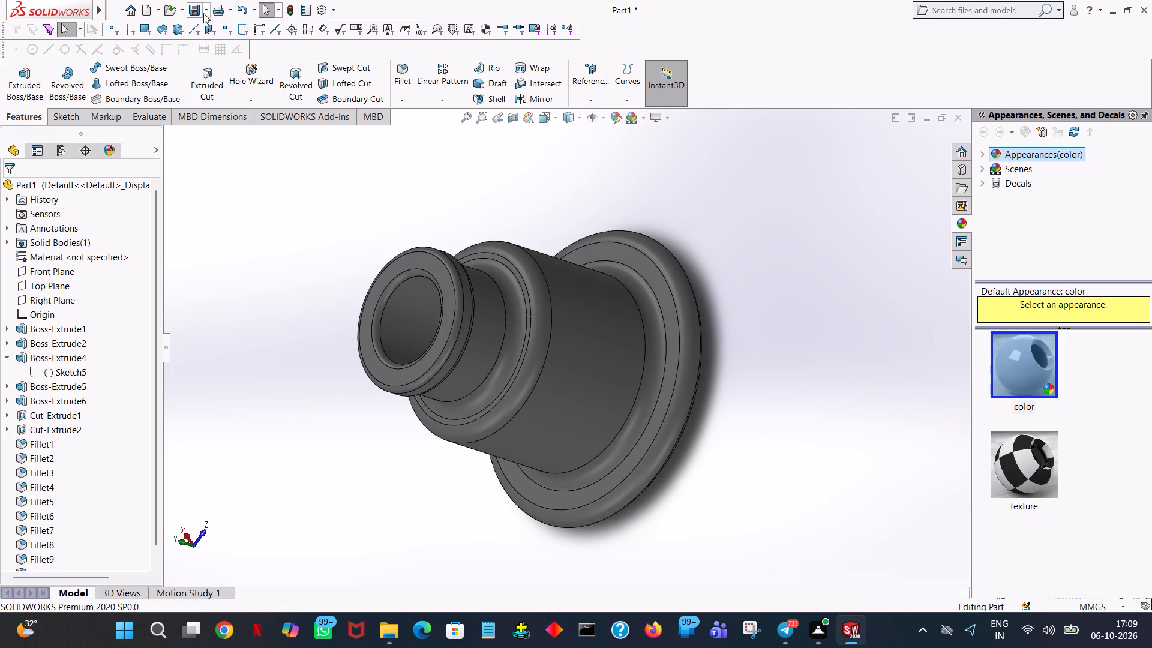
{"action": "left_click", "coordinate": [196, 9]}
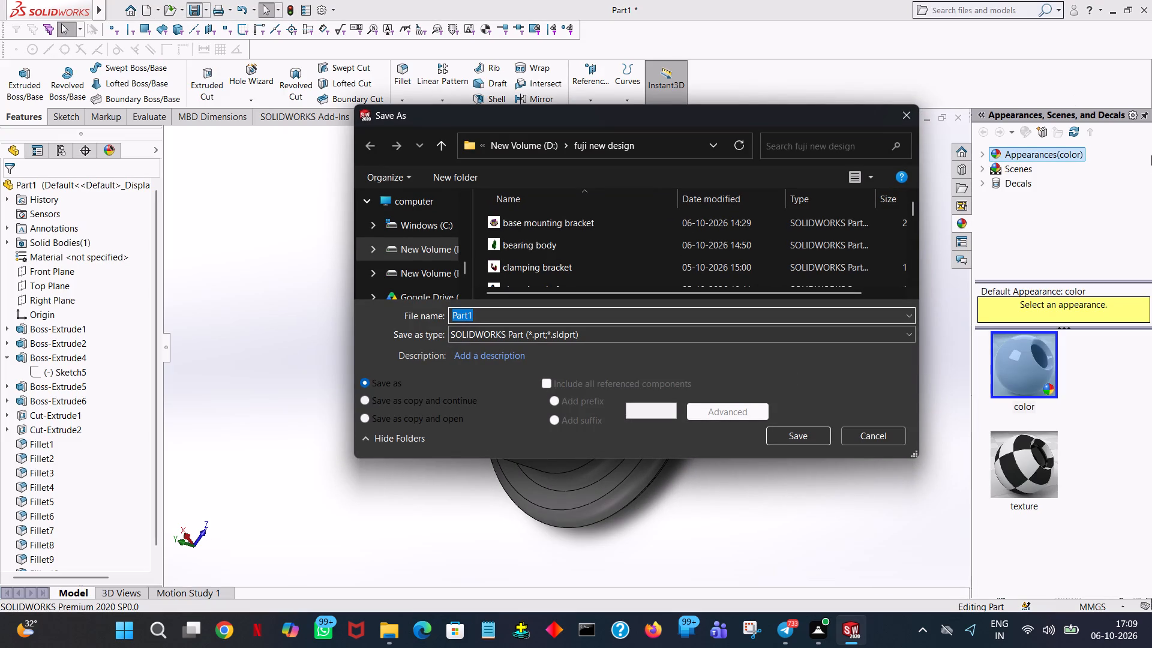
{"action": "key", "text": "f"}
{"action": "key", "text": "l"}
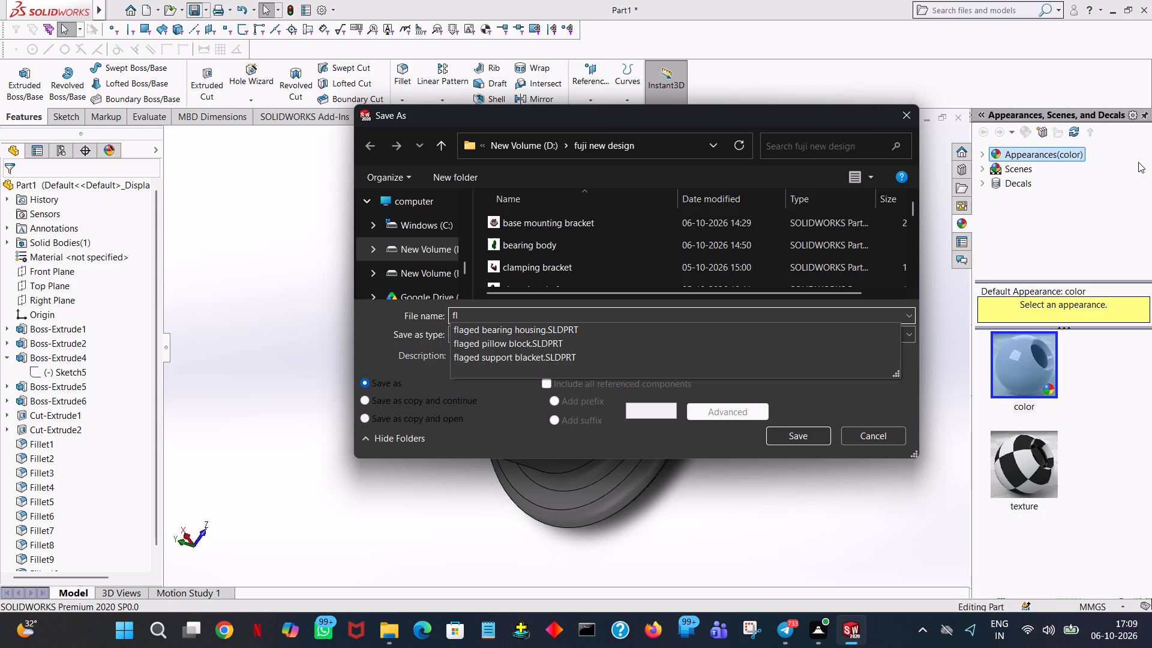
{"action": "key", "text": "a"}
{"action": "key", "text": "g"}
{"action": "key", "text": "e"}
{"action": "key", "text": "d"}
{"action": "key", "text": "space"}
{"action": "key", "text": "h"}
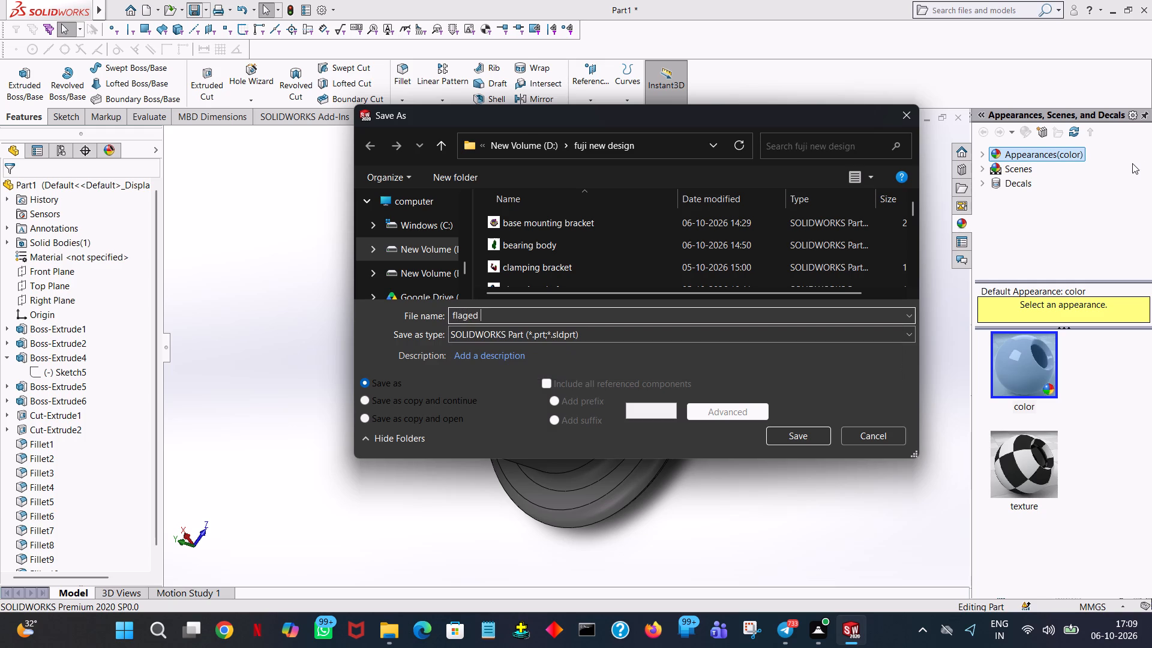
{"action": "key", "text": "o"}
{"action": "key", "text": "u"}
{"action": "type", "text": "si"}
{"action": "key", "text": "n"}
{"action": "key", "text": "g"}
{"action": "left_click", "coordinate": [785, 437]}
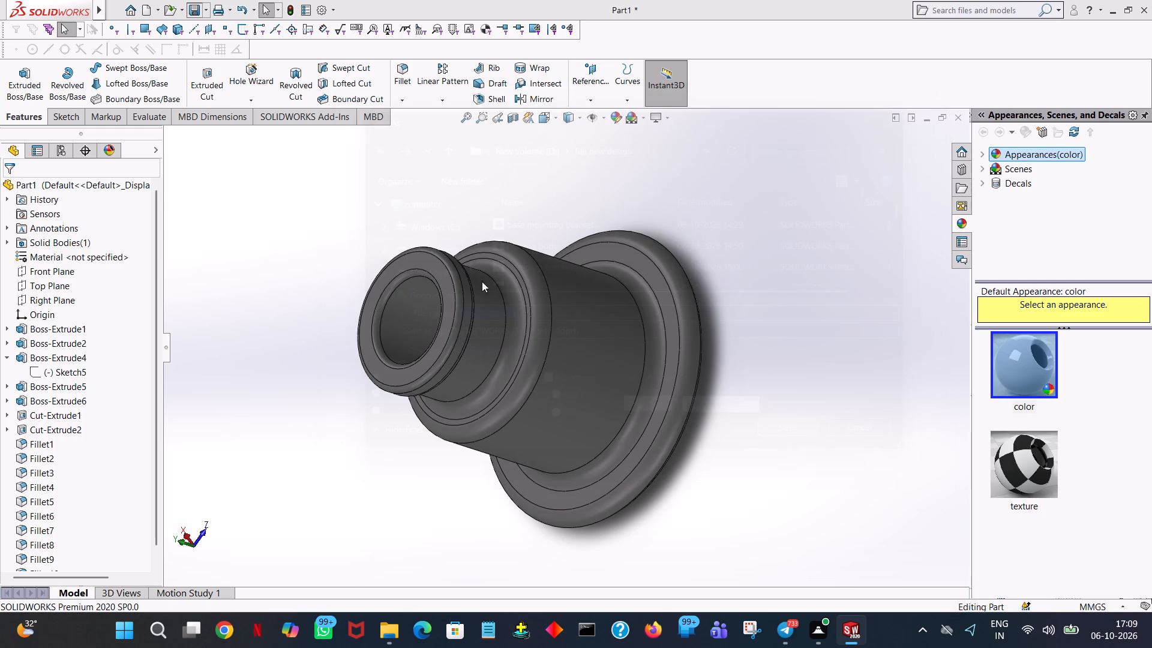
Save a PDF copy of the part as "flaged housing" in the fuji new pdf folder on drive D.
{"action": "left_click", "coordinate": [205, 10]}
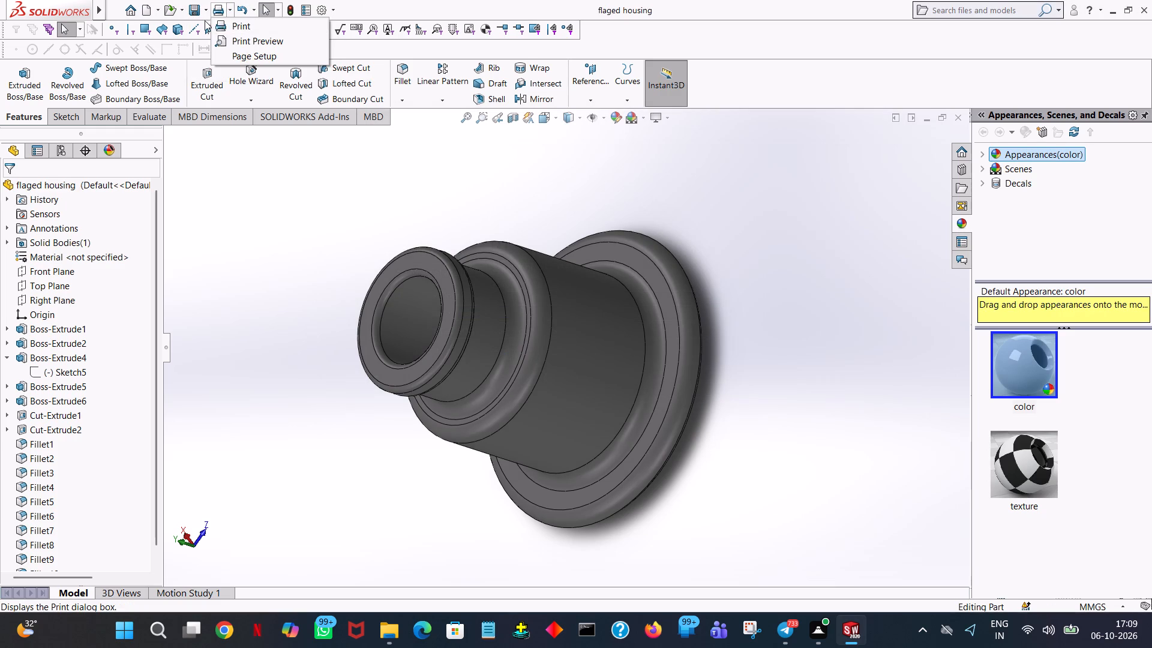
{"action": "left_click", "coordinate": [202, 8]}
{"action": "left_click", "coordinate": [207, 12]}
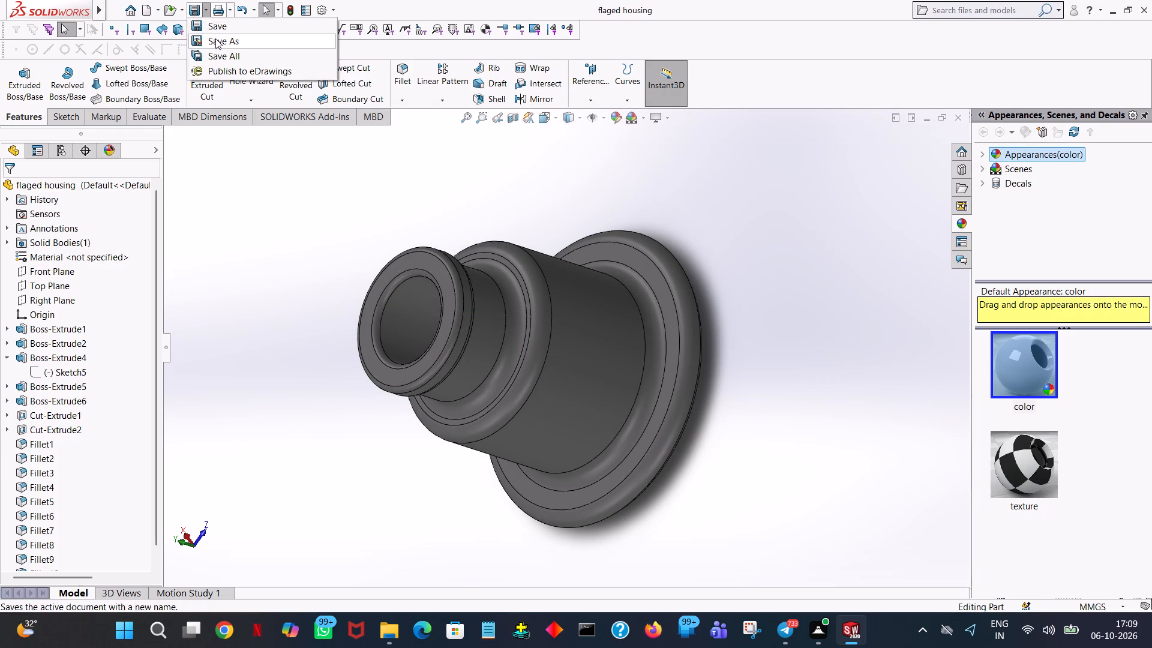
{"action": "left_click", "coordinate": [215, 38]}
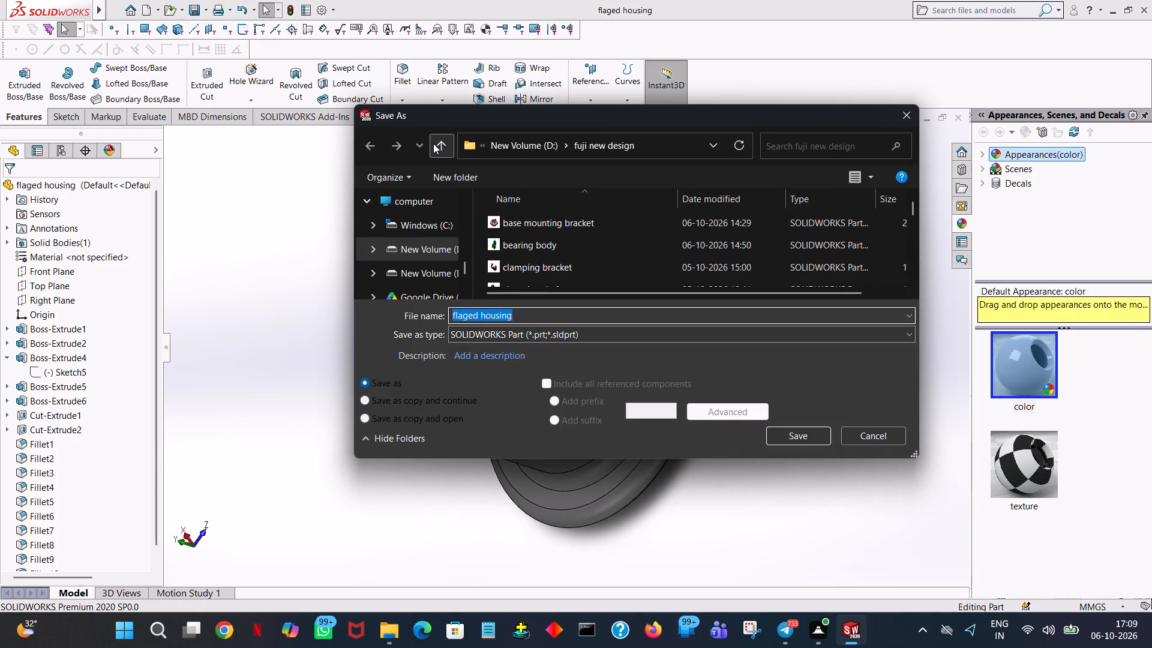
{"action": "left_click", "coordinate": [433, 143]}
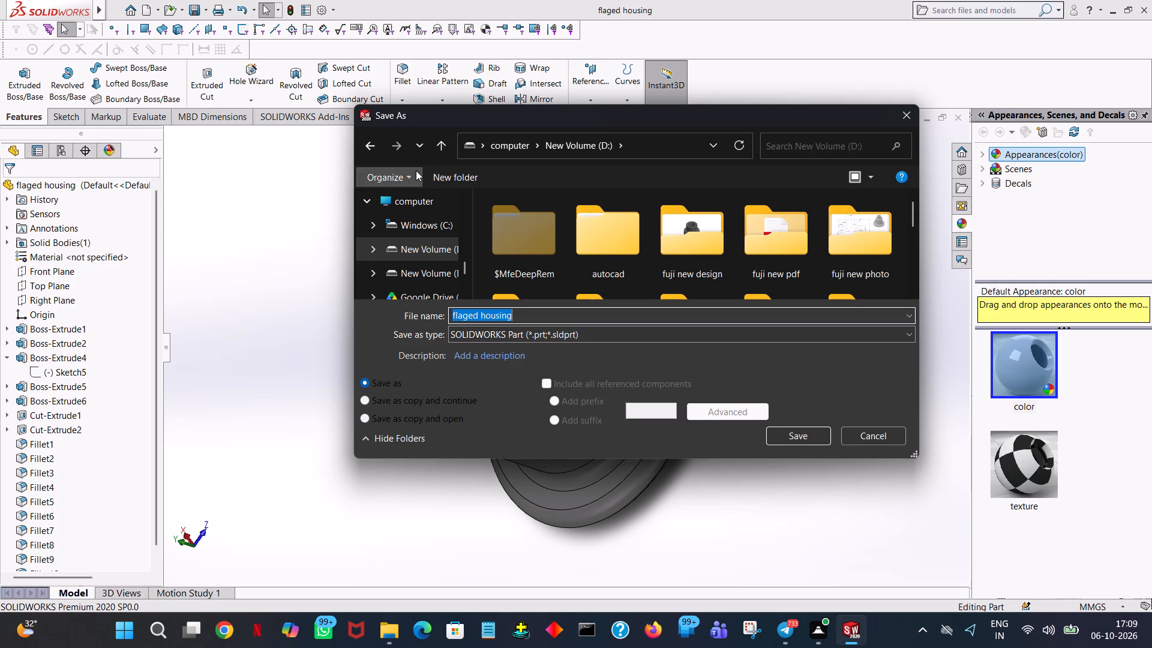
{"action": "double_click", "coordinate": [794, 259]}
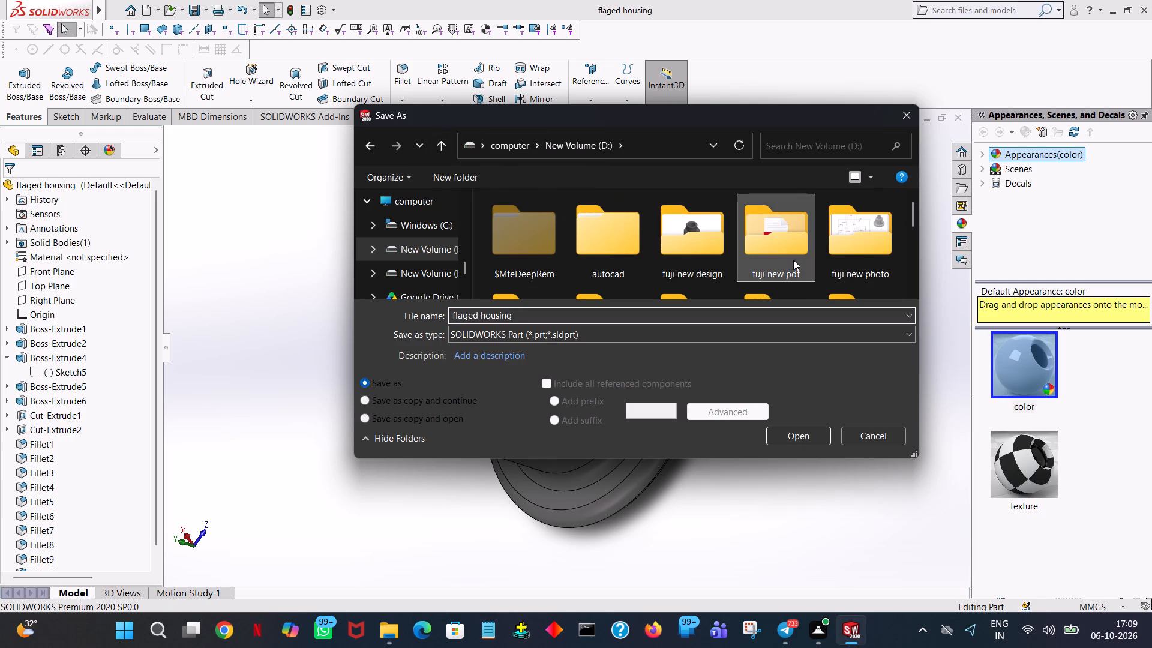
{"action": "left_click", "coordinate": [517, 335]}
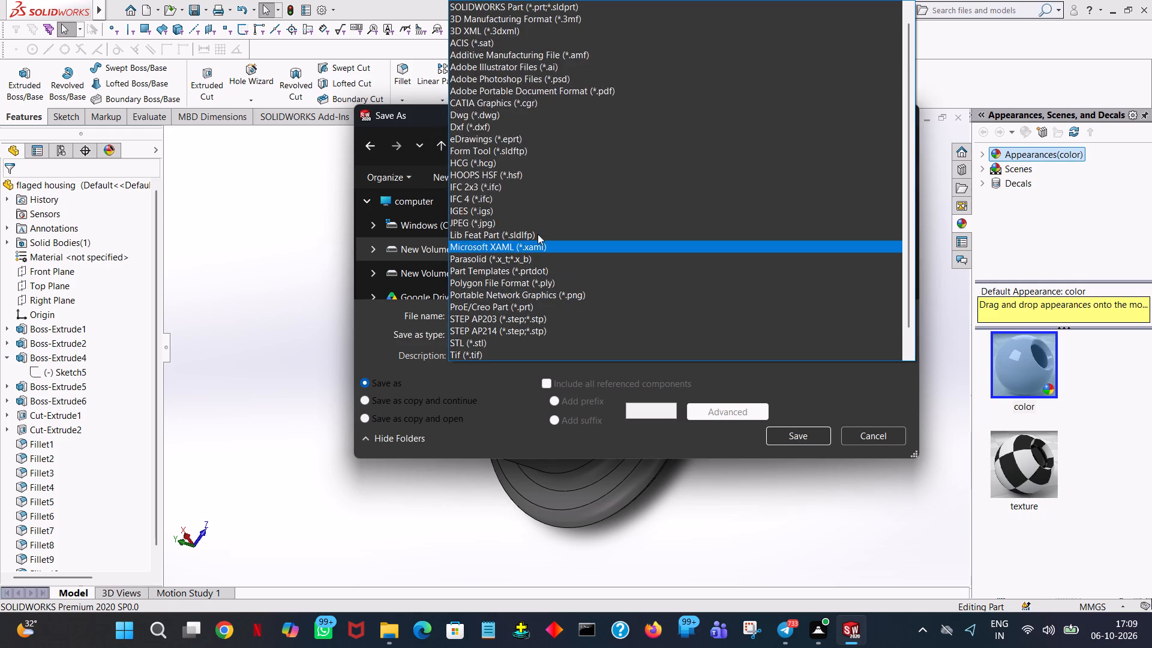
{"action": "left_click", "coordinate": [611, 94]}
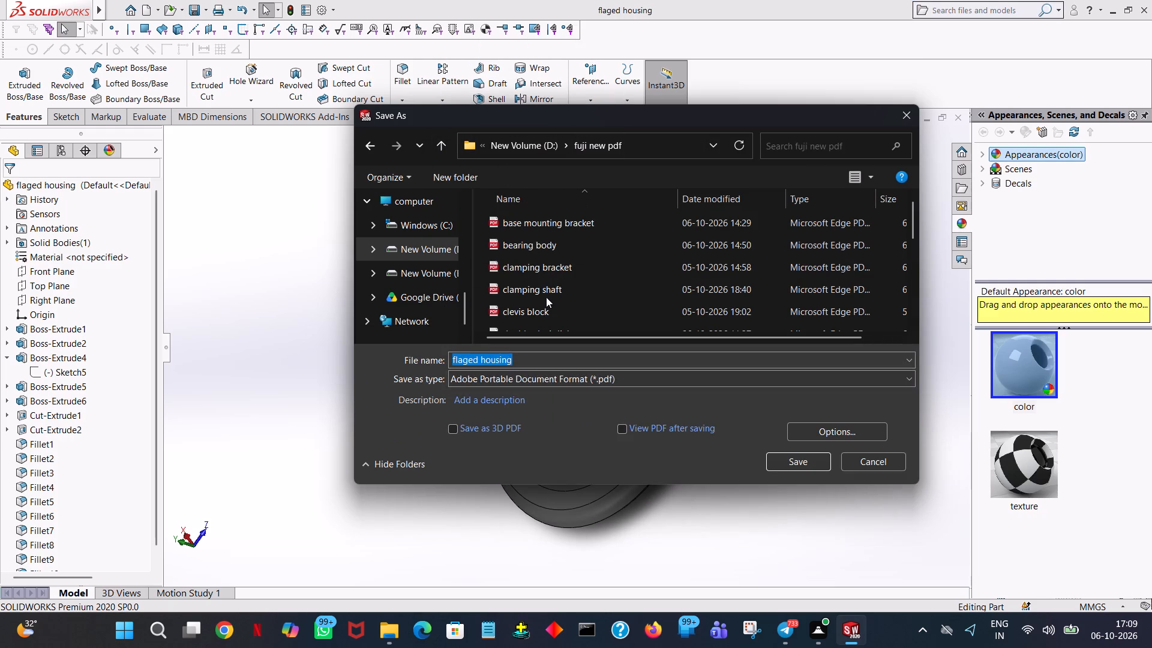
{"action": "left_click", "coordinate": [810, 456]}
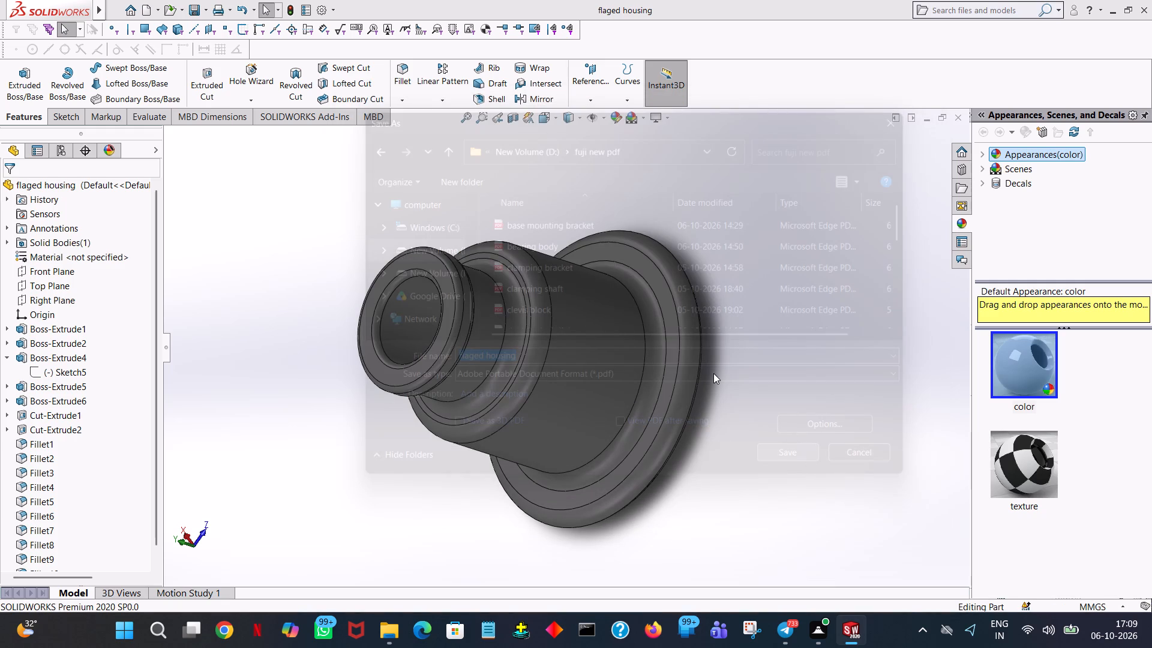